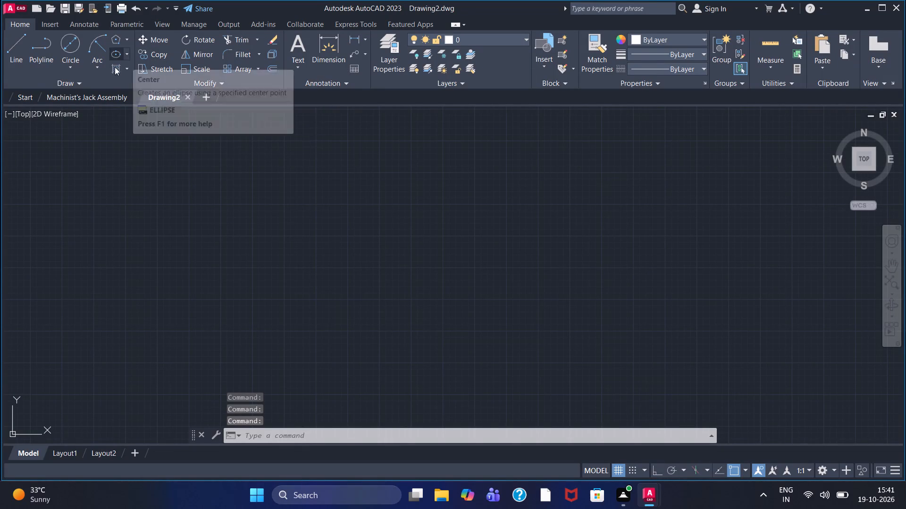
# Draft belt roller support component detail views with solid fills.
# Close the Machinist's Jack Assembly drawing, keeping Drawing2 open.
pyautogui.click(131, 94)
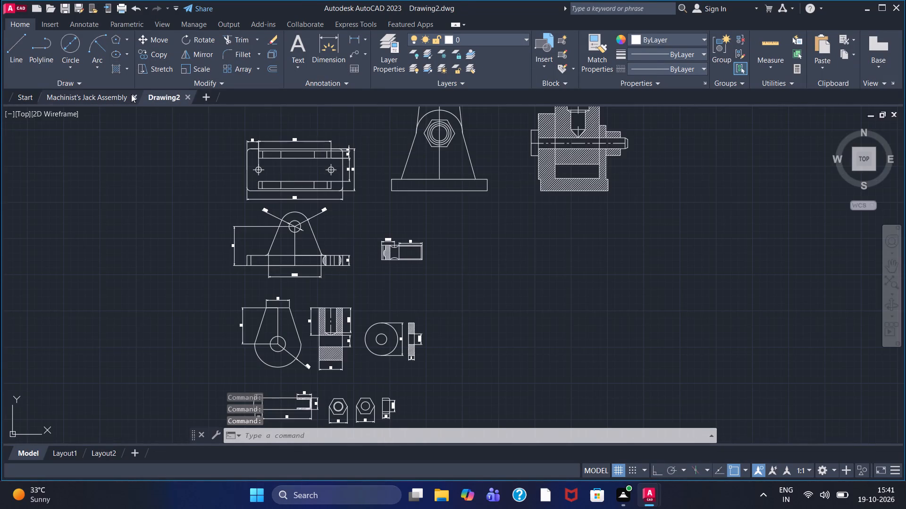
# Turn on the command log file with LOGFILEON.
pyautogui.doubleClick(248, 435)
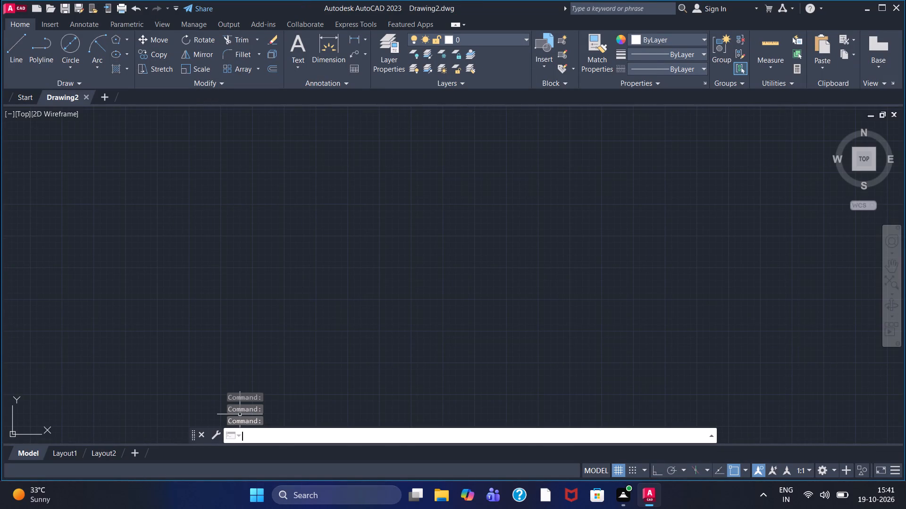
pyautogui.write('lo')
pyautogui.press('g')
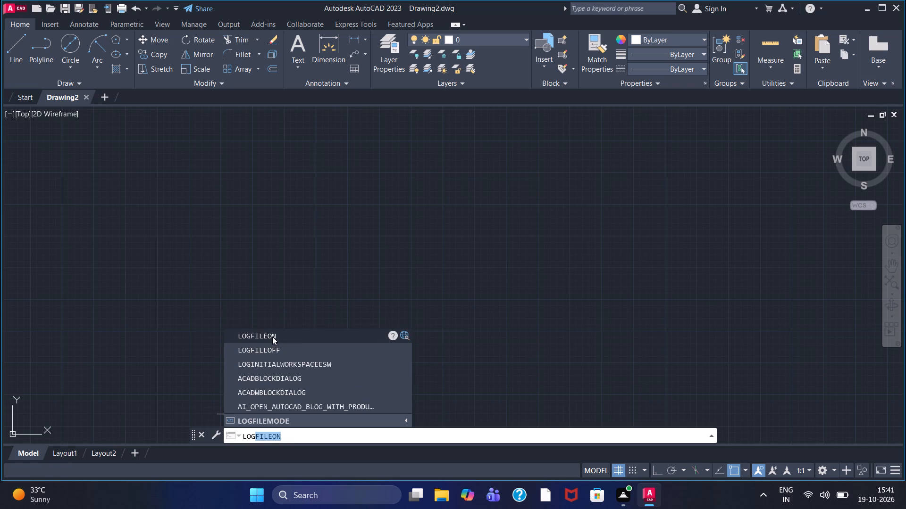
pyautogui.doubleClick(272, 337)
pyautogui.click(250, 286)
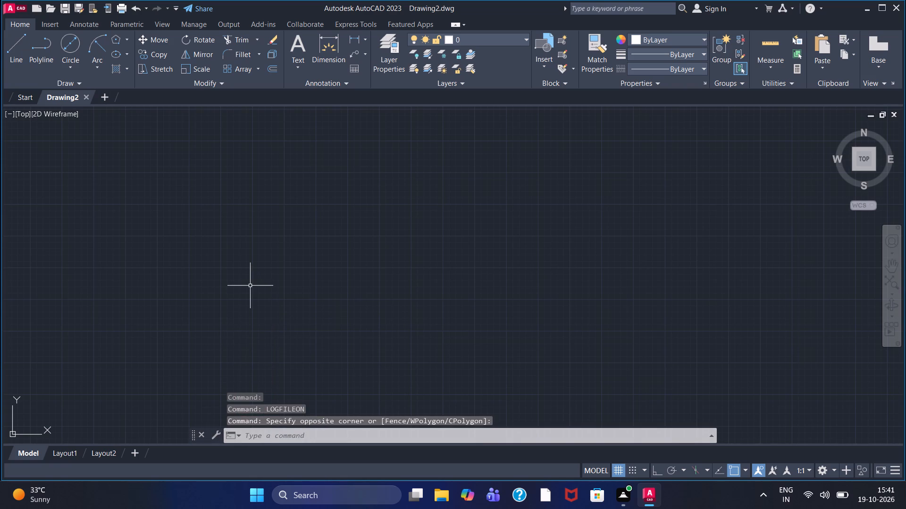
pyautogui.press('Escape')
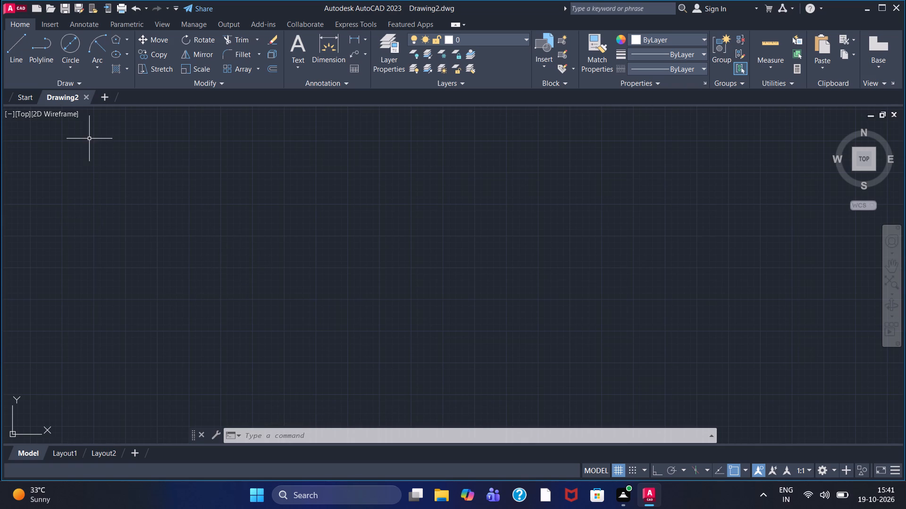
# With Ortho on, draw a closed rectangle from lines, 120 wide and 72 high.
pyautogui.click(19, 50)
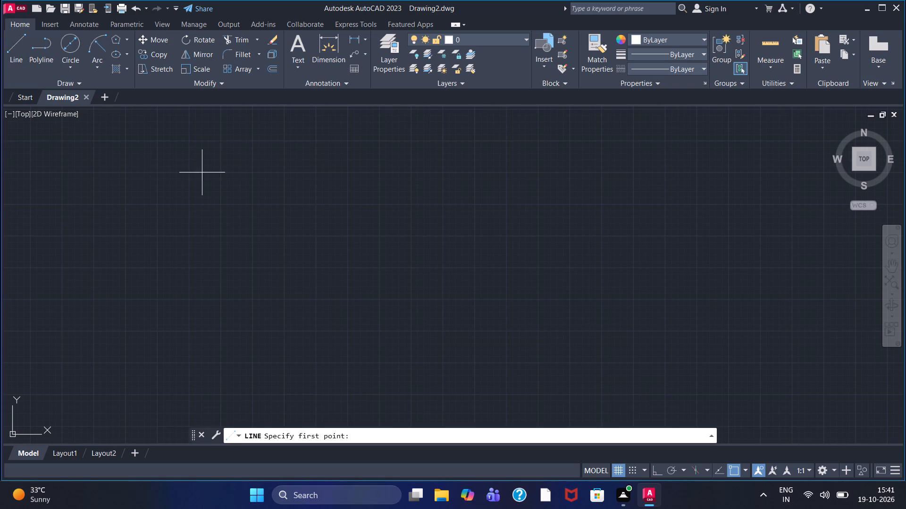
pyautogui.scroll(5, 132, 174)
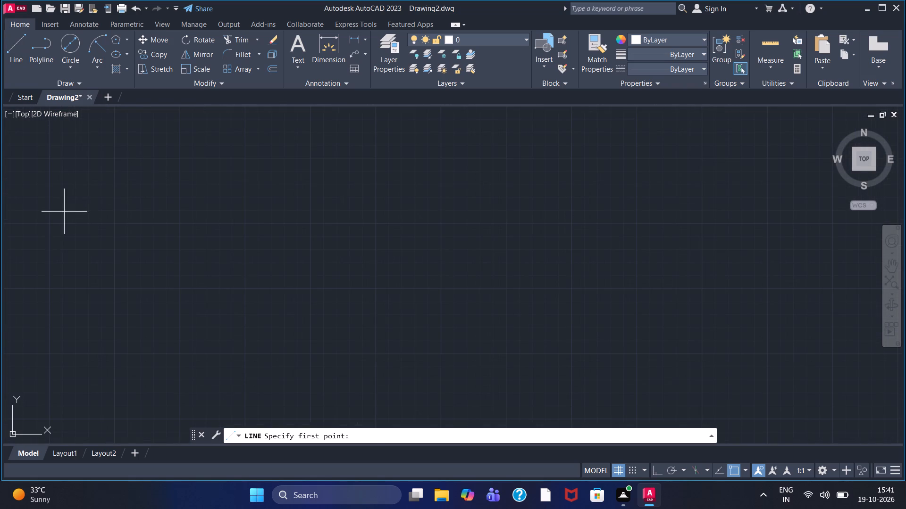
pyautogui.click(76, 197)
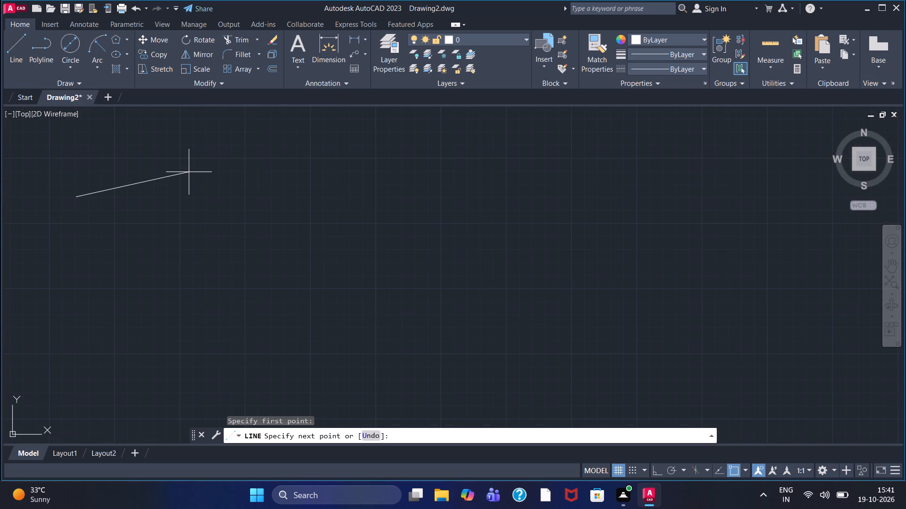
pyautogui.press('F8')
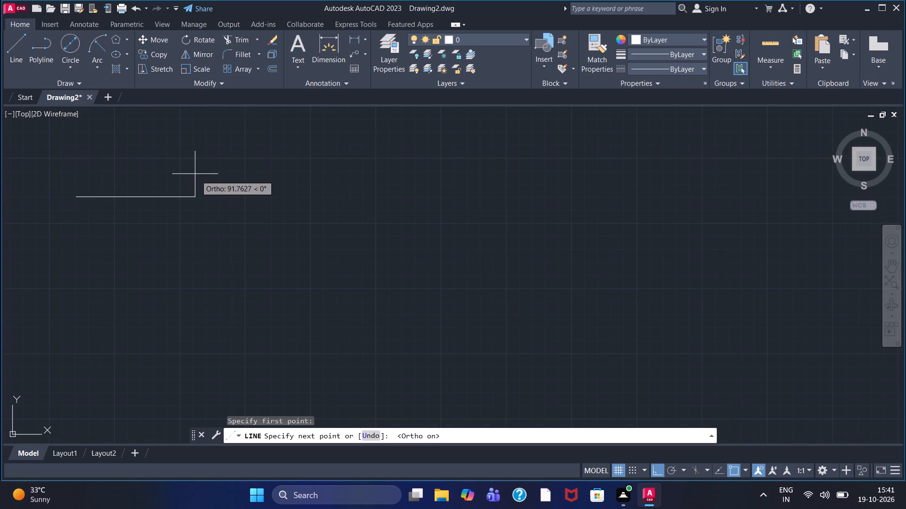
pyautogui.scroll(3, 151, 187)
pyautogui.moveTo(150, 189); pyautogui.dragTo(395, 199, button='middle')
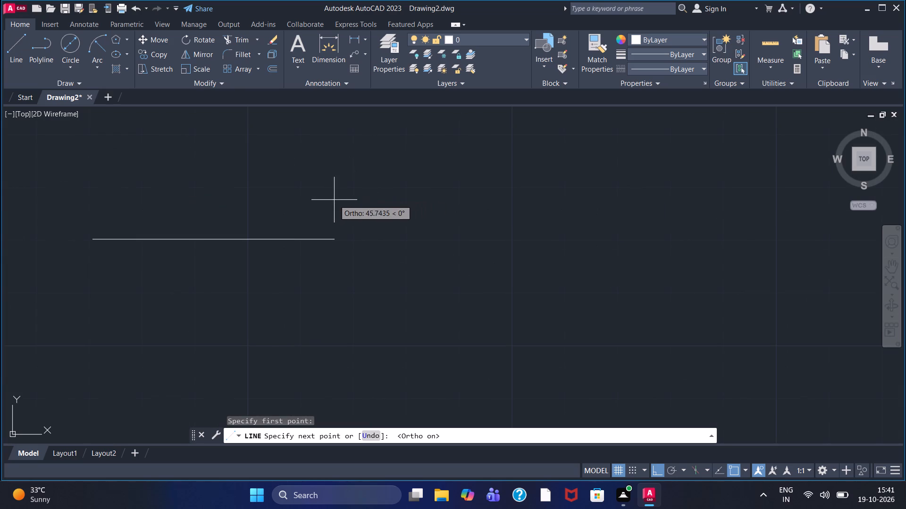
pyautogui.scroll(-1, 329, 201)
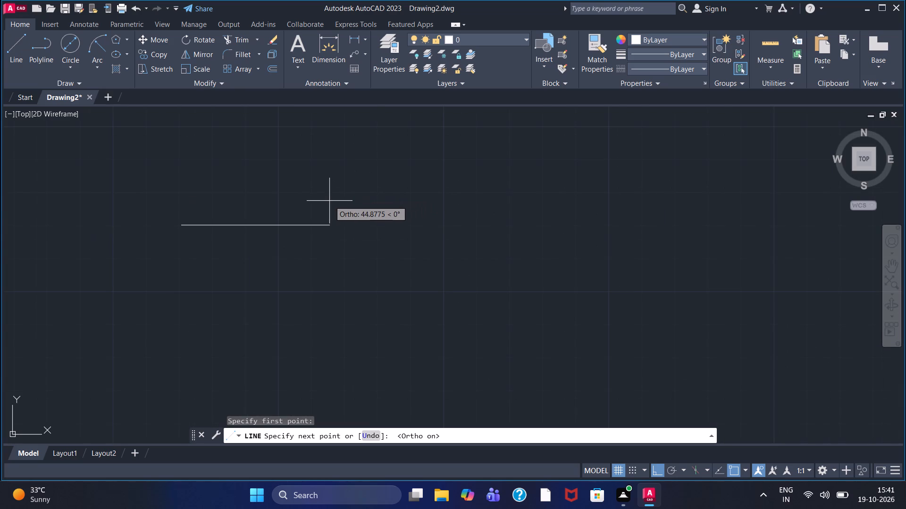
pyautogui.write('120')
pyautogui.press('Return')
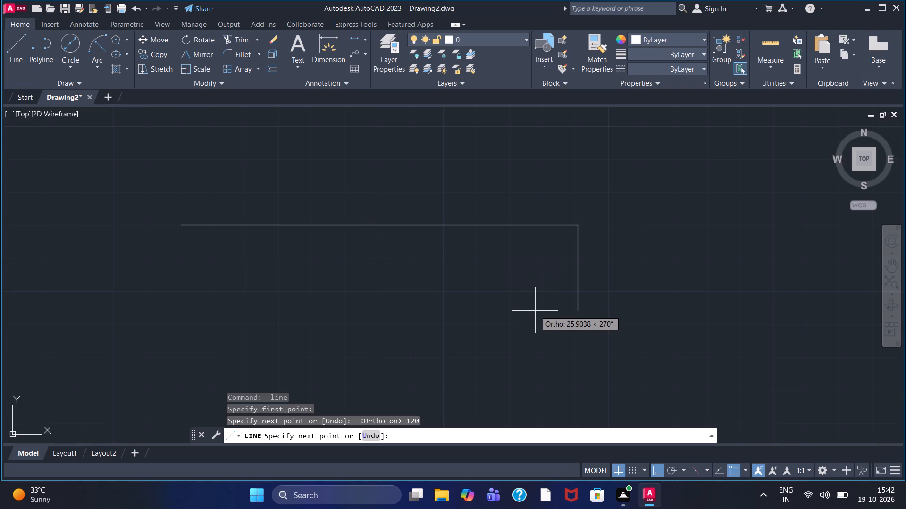
pyautogui.write('72')
pyautogui.press('Return')
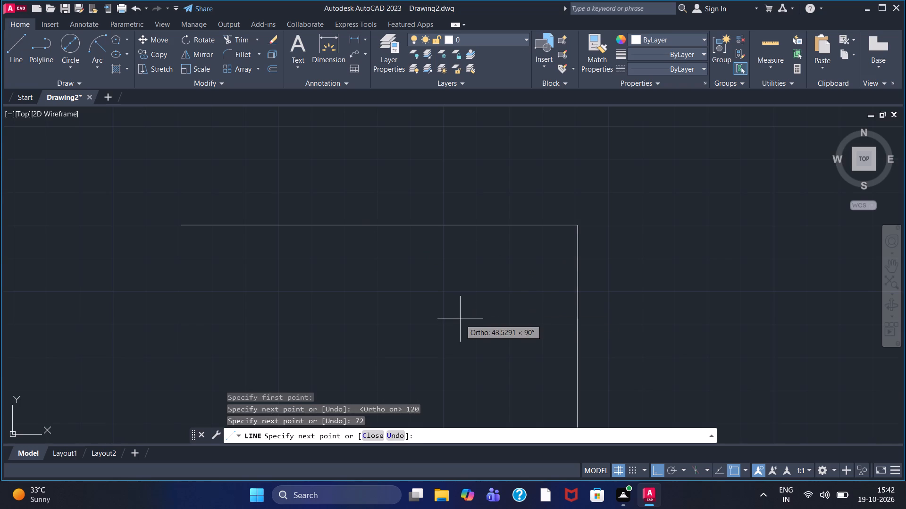
pyautogui.moveTo(460, 319); pyautogui.dragTo(460, 193, button='middle')
pyautogui.scroll(-1, 460, 193)
pyautogui.write('12')
pyautogui.press('0')
pyautogui.press('Return')
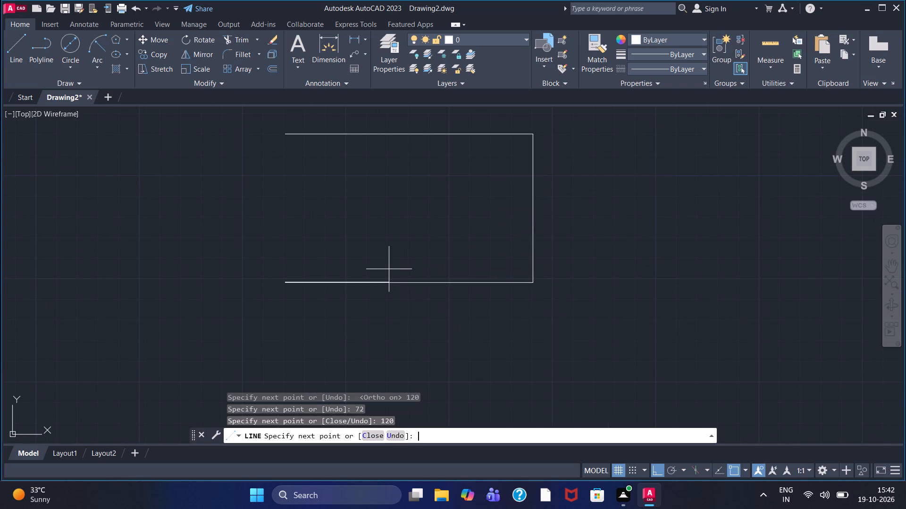
pyautogui.click(284, 136)
pyautogui.rightClick(284, 136)
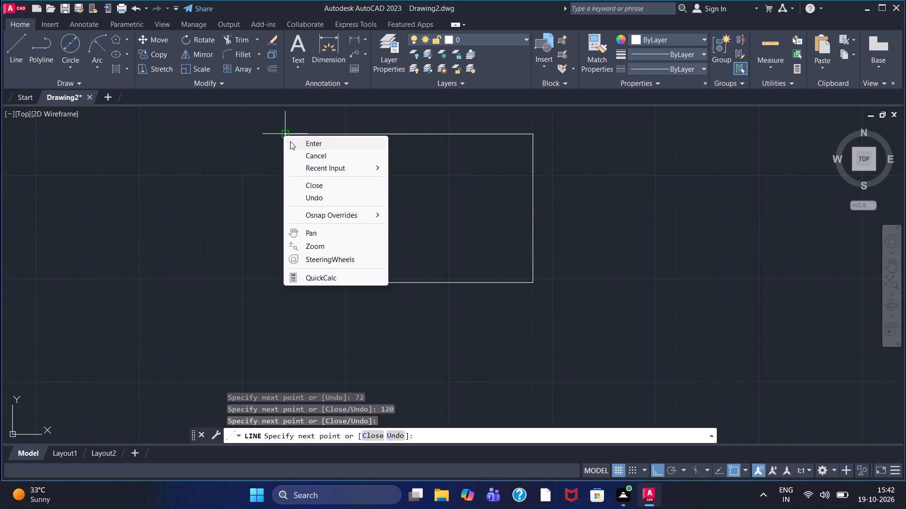
pyautogui.click(290, 141)
# Draw connected construction lines from the rectangle's upper-left corner: 15 right, 15 down, and 90 right.
pyautogui.scroll(-1, 319, 162)
pyautogui.moveTo(320, 168); pyautogui.dragTo(221, 189, button='middle')
pyautogui.scroll(1, 221, 189)
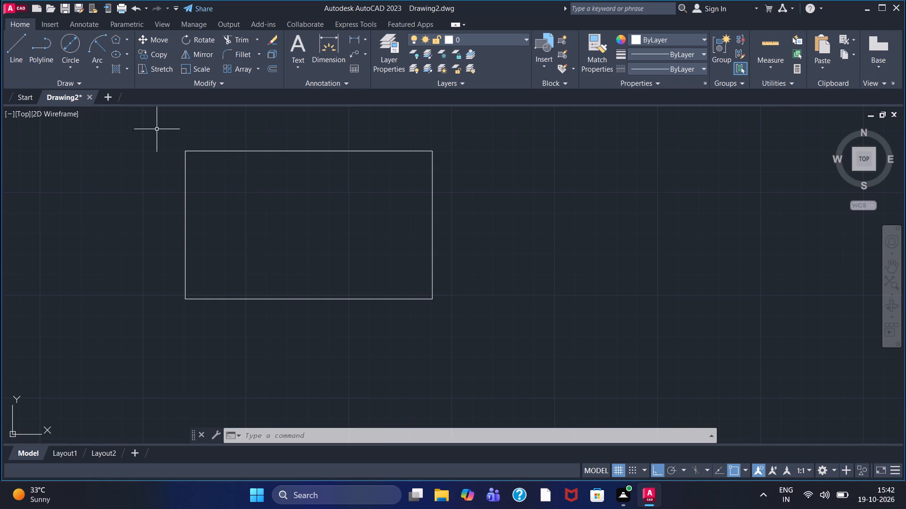
pyautogui.click(21, 49)
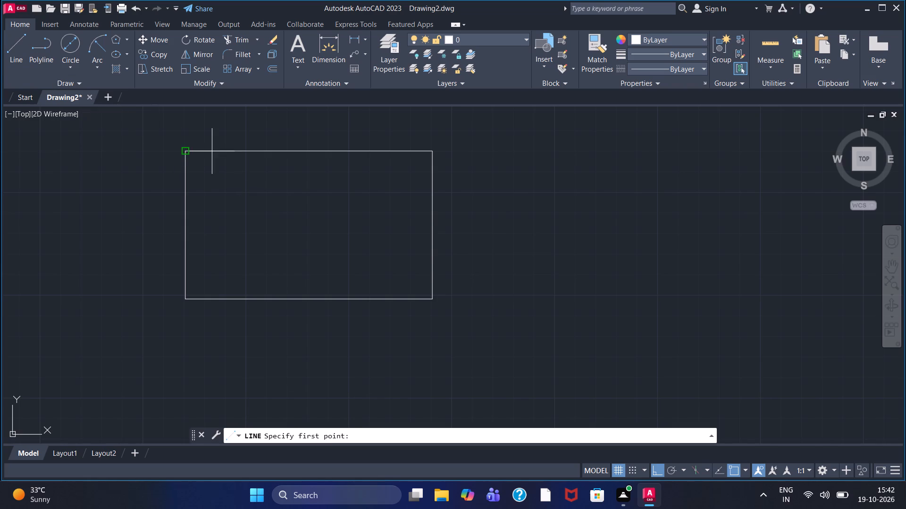
pyautogui.click(190, 153)
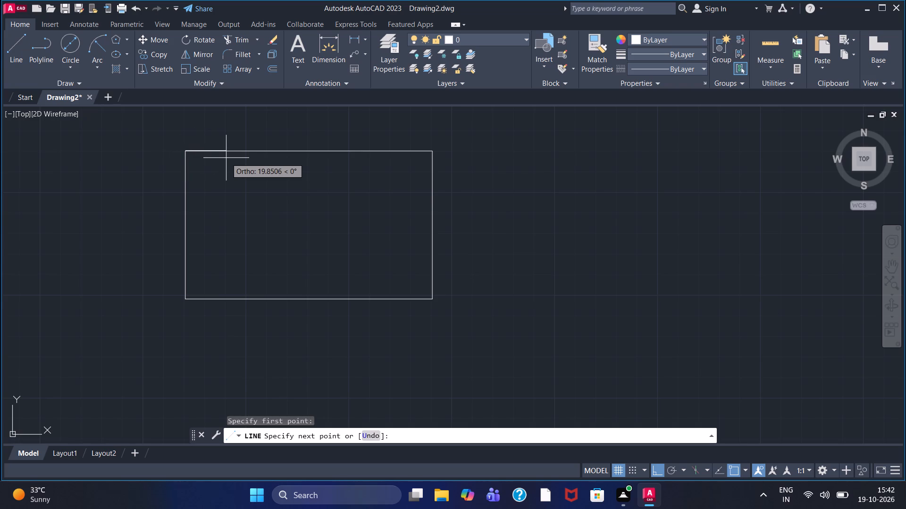
pyautogui.write('15')
pyautogui.press('Return')
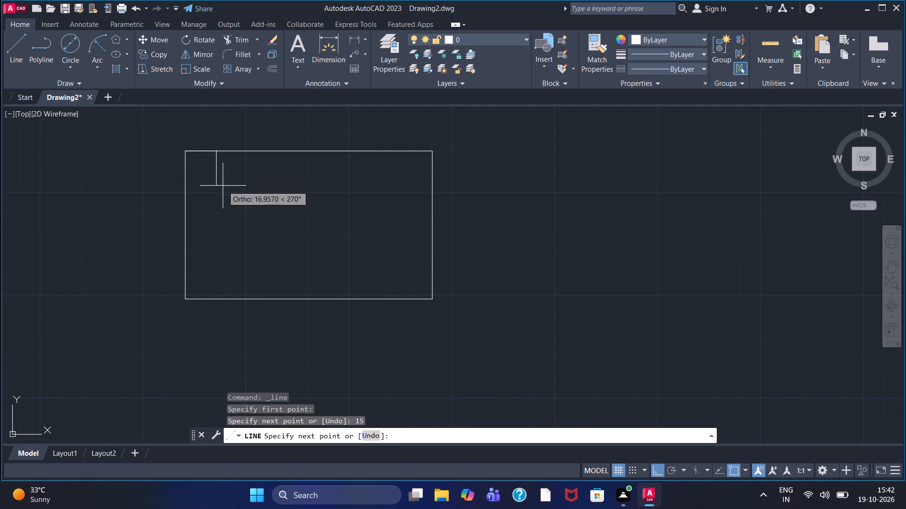
pyautogui.write('15')
pyautogui.press('Return')
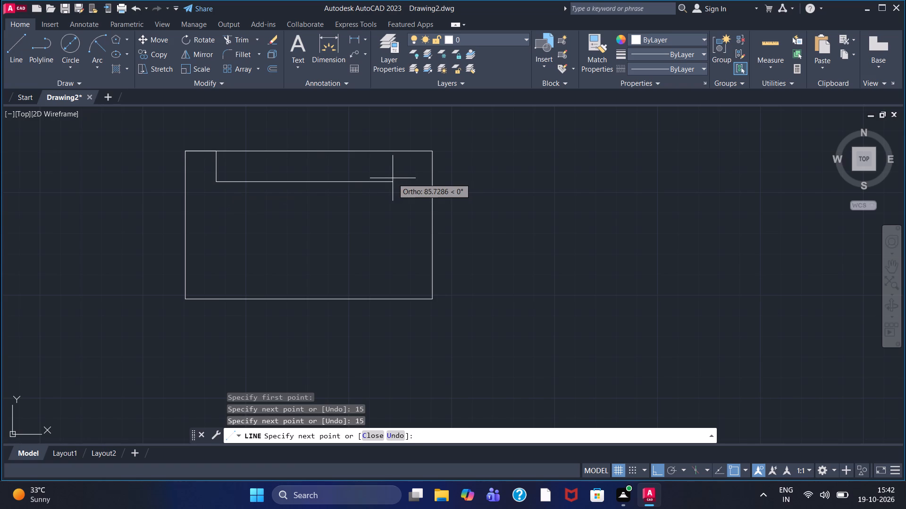
pyautogui.write('90')
pyautogui.press('Return')
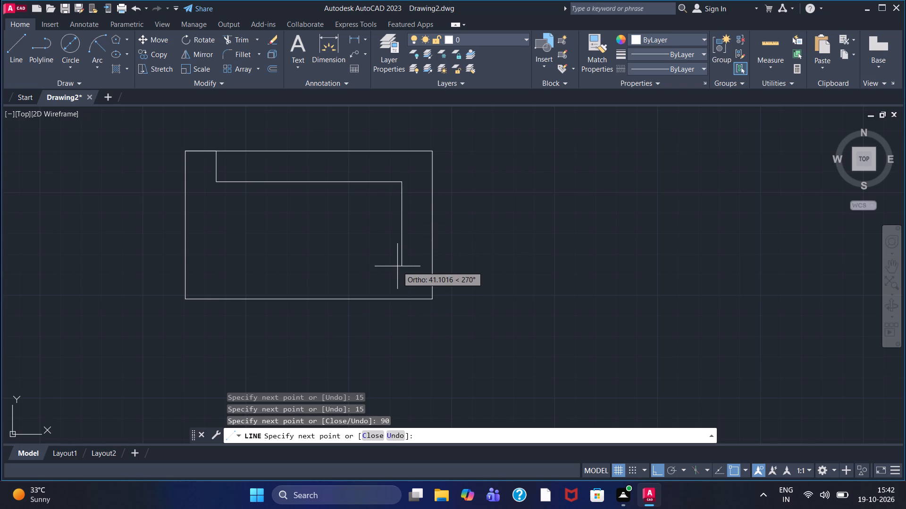
pyautogui.press('Escape')
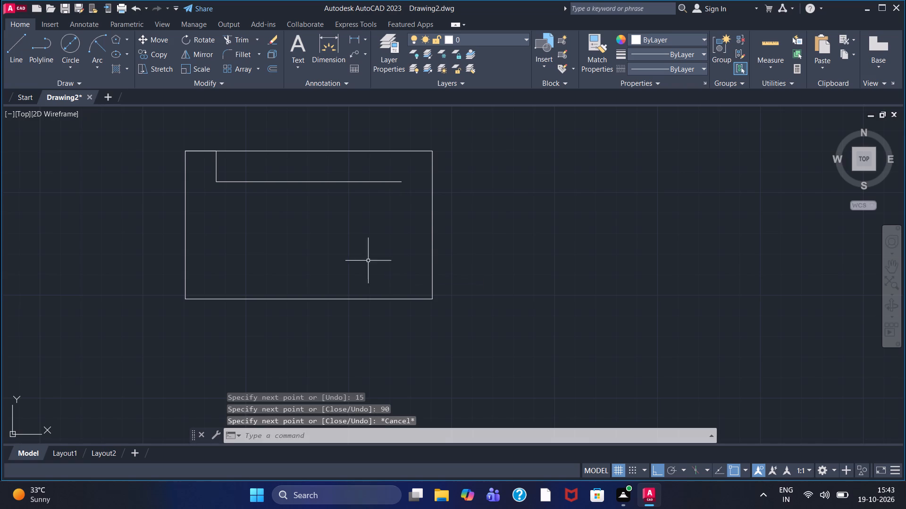
# Draw a 12 diameter circle centred on the left end of the 90 long construction line.
pyautogui.click(70, 45)
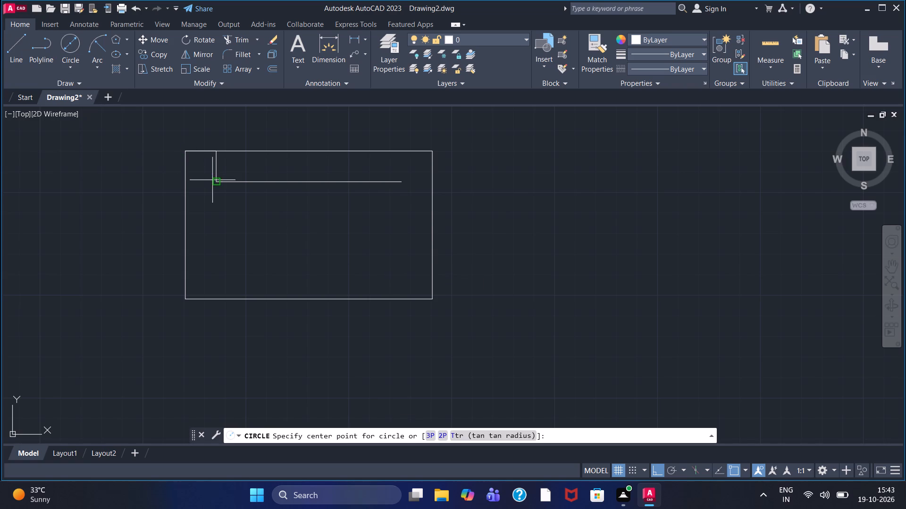
pyautogui.click(213, 182)
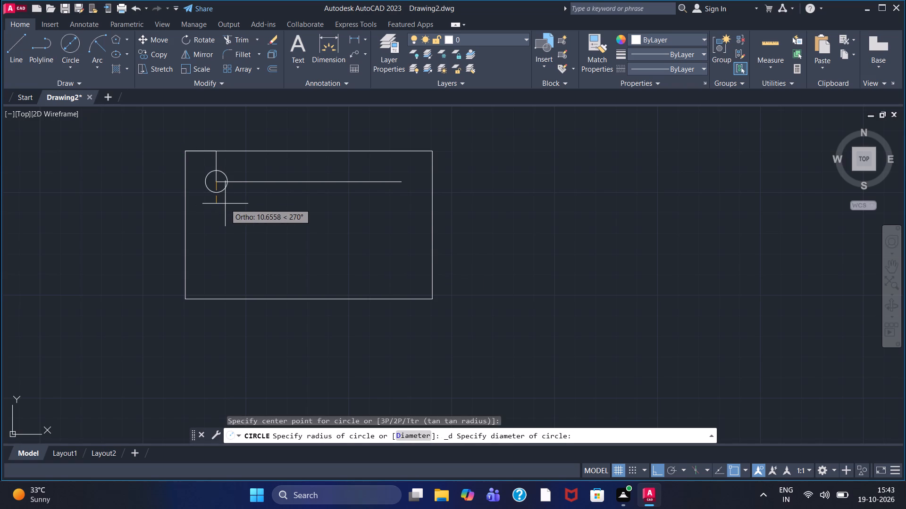
pyautogui.press('0')
pyautogui.press('1')
pyautogui.press('BackSpace')
pyautogui.press('BackSpace')
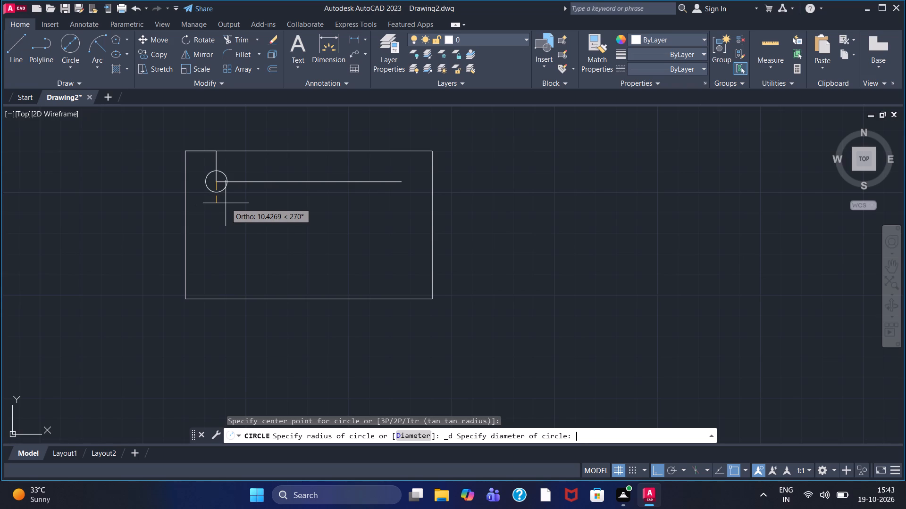
pyautogui.write('12')
pyautogui.press('Return')
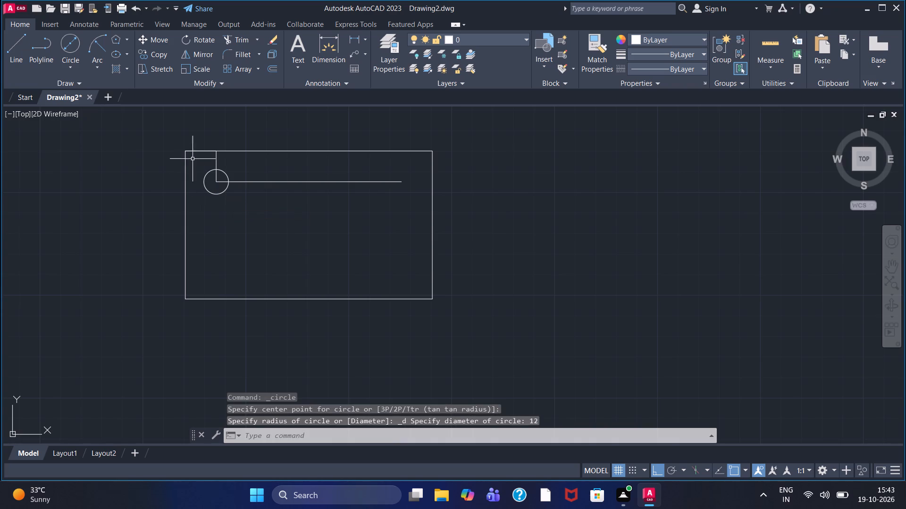
# Draw a 12 diameter circle centred on the right end of the 90 long construction line.
pyautogui.click(68, 43)
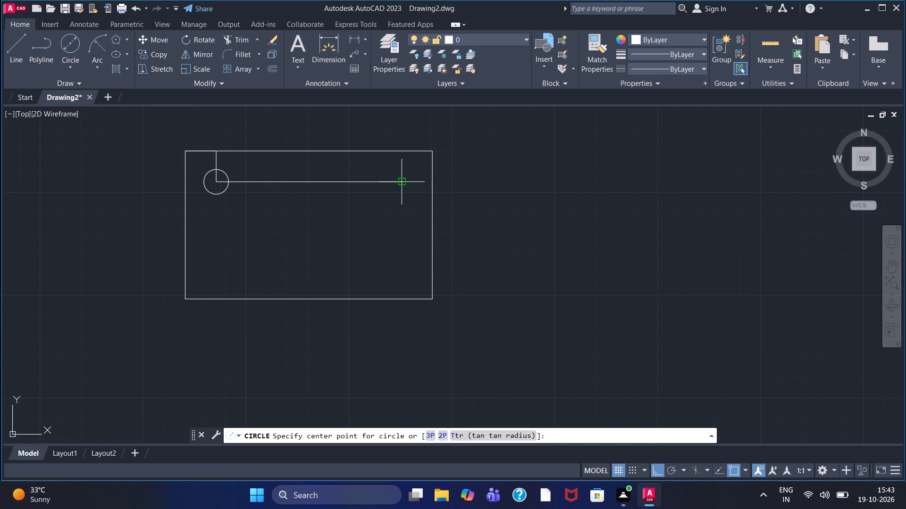
pyautogui.click(401, 184)
pyautogui.write('12')
pyautogui.press('Return')
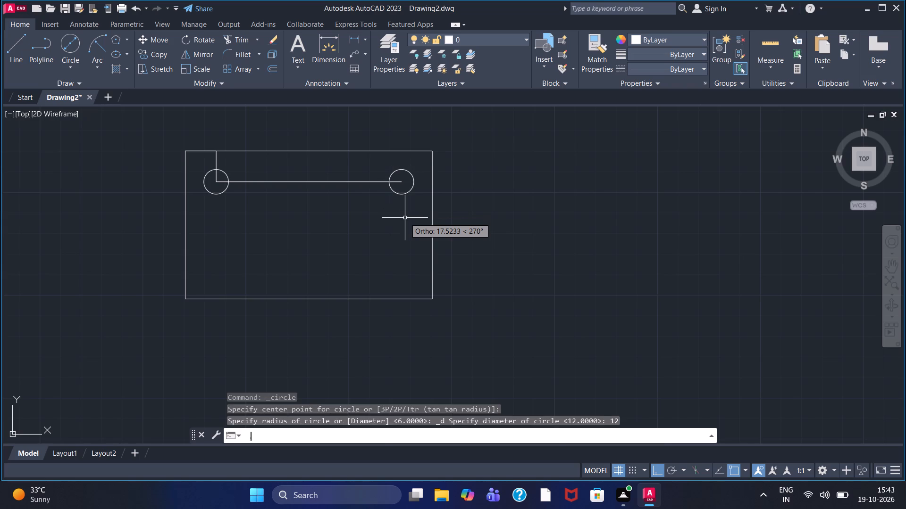
# Draw connected construction lines from the rectangle's lower-left corner: 15 right, 15 up, and about 95 right.
pyautogui.click(18, 55)
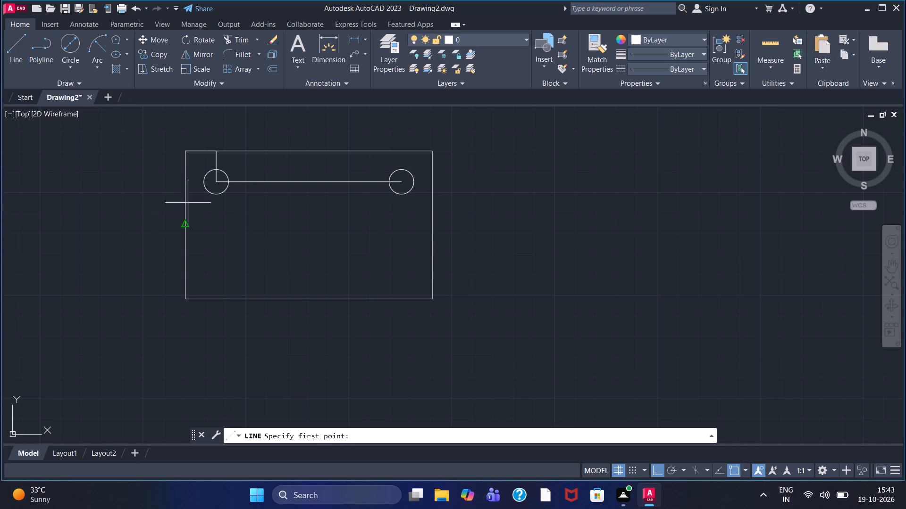
pyautogui.click(185, 298)
pyautogui.write('15')
pyautogui.press('Return')
pyautogui.write('15')
pyautogui.press('Return')
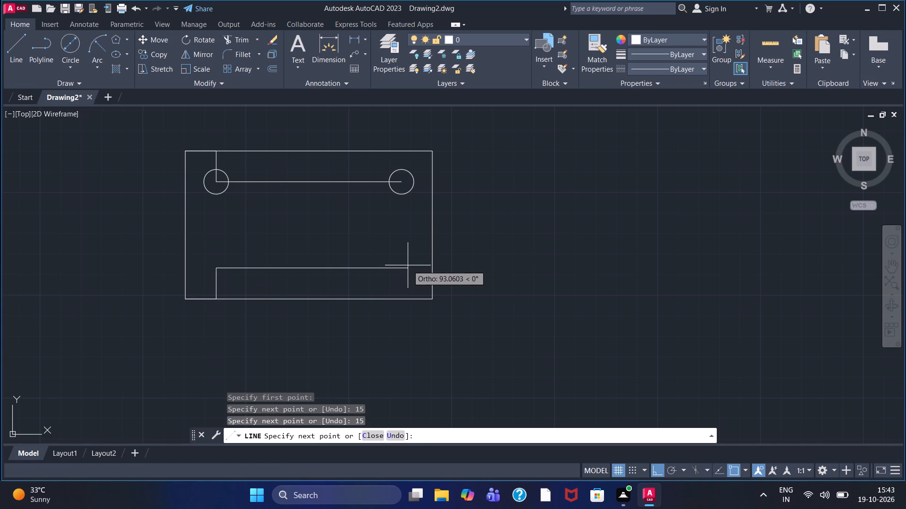
pyautogui.click(413, 264)
pyautogui.rightClick(413, 264)
pyautogui.click(418, 269)
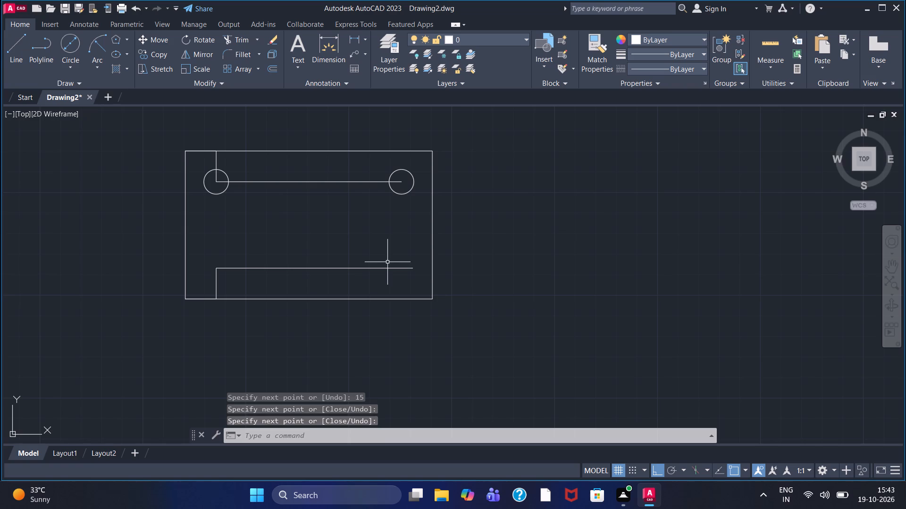
# Draw a 12 diameter circle centred on the left end of the lower horizontal construction line.
pyautogui.click(60, 52)
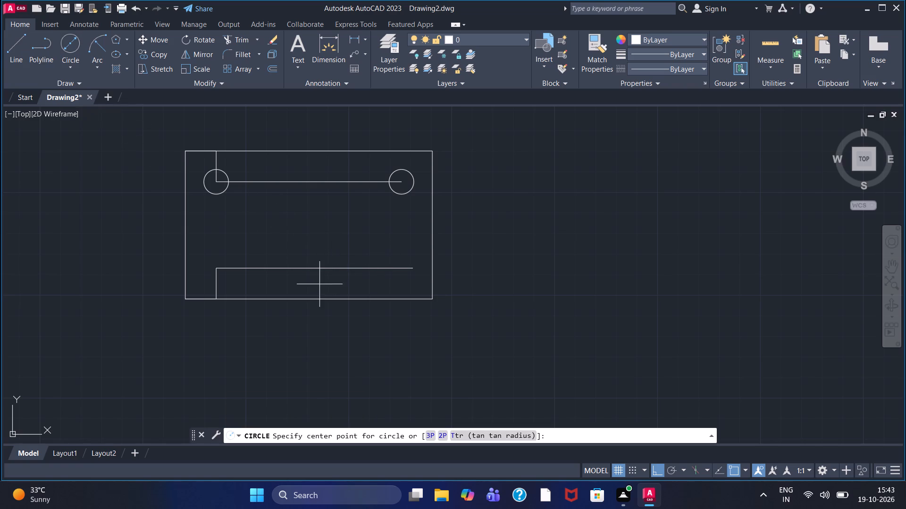
pyautogui.click(217, 268)
pyautogui.write('12')
pyautogui.press('Return')
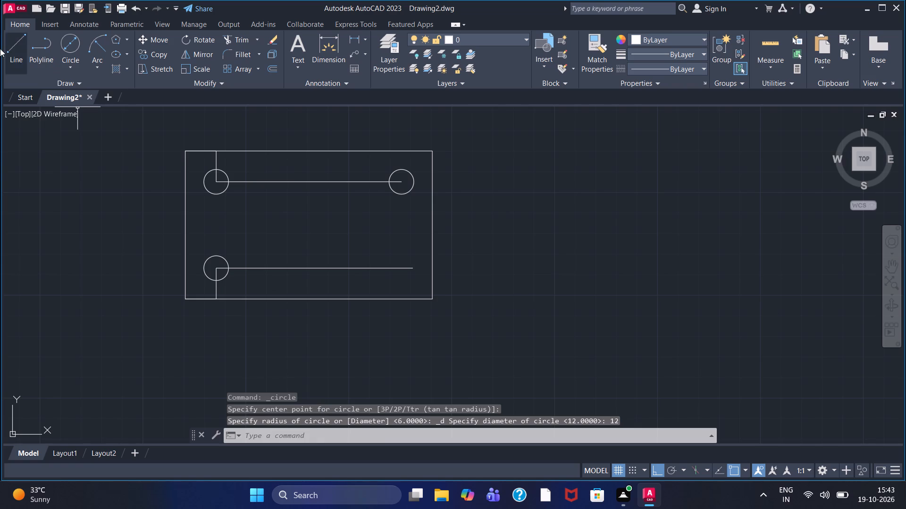
# Draw a vertical construction line from the upper-right circle's centre down past the lower horizontal construction line.
pyautogui.click(19, 55)
pyautogui.moveTo(400, 182); pyautogui.dragTo(401, 221)
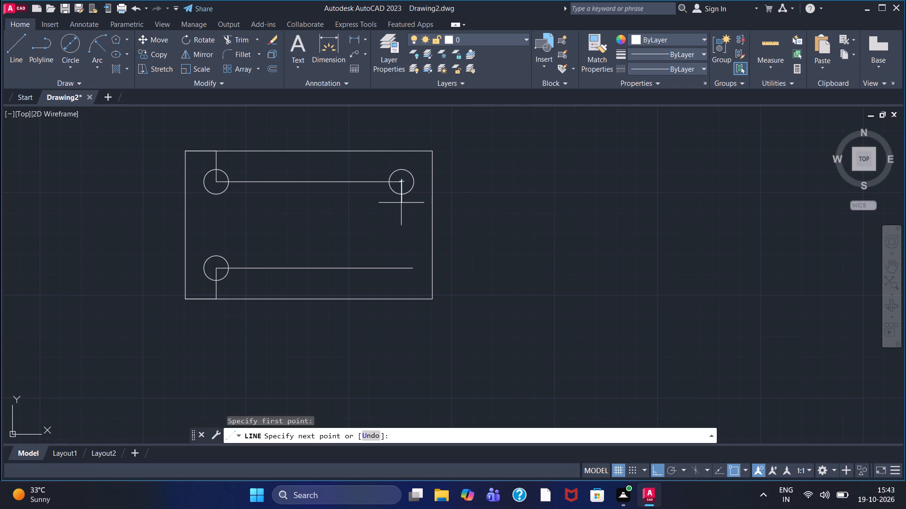
pyautogui.click(399, 282)
pyautogui.rightClick(399, 282)
pyautogui.click(413, 288)
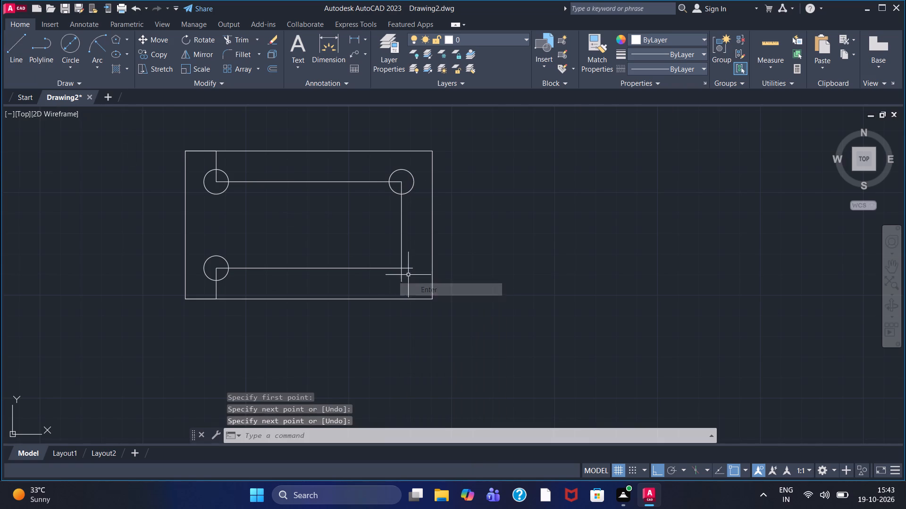
# Trim the overhanging ends of the vertical and lower horizontal construction lines where they cross near the plate's lower-right corner.
pyautogui.click(236, 39)
pyautogui.scroll(2, 428, 245)
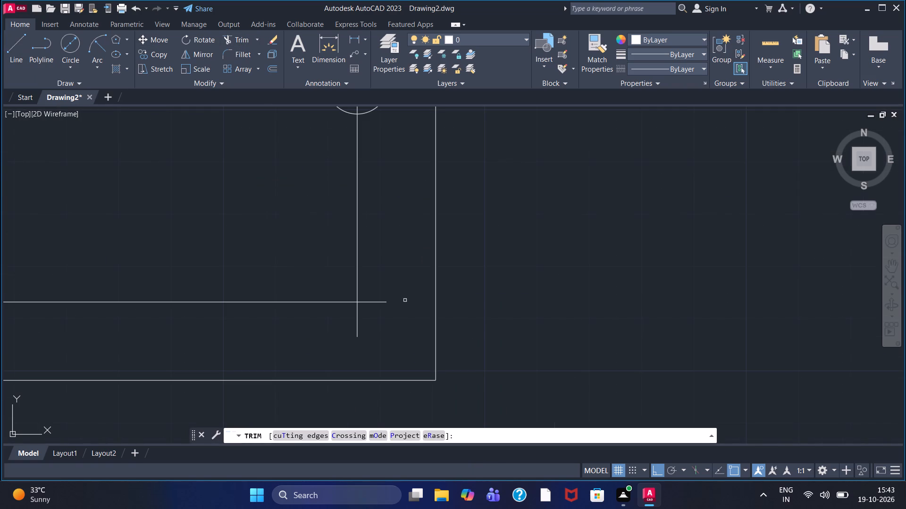
pyautogui.moveTo(383, 315); pyautogui.dragTo(386, 285)
pyautogui.moveTo(381, 323); pyautogui.dragTo(337, 328)
# Draw a 12 diameter circle centred on the lower-right corner where the two construction lines meet.
pyautogui.click(66, 42)
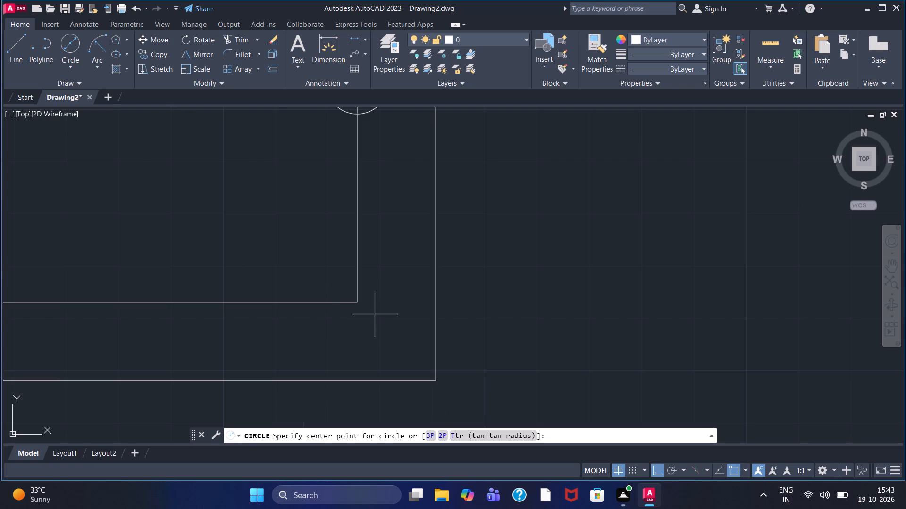
pyautogui.click(359, 304)
pyautogui.write('12')
pyautogui.press('Return')
pyautogui.press('Escape')
# Trim away the upper, lower and right construction line segments between the four circles.
pyautogui.scroll(-2, 374, 327)
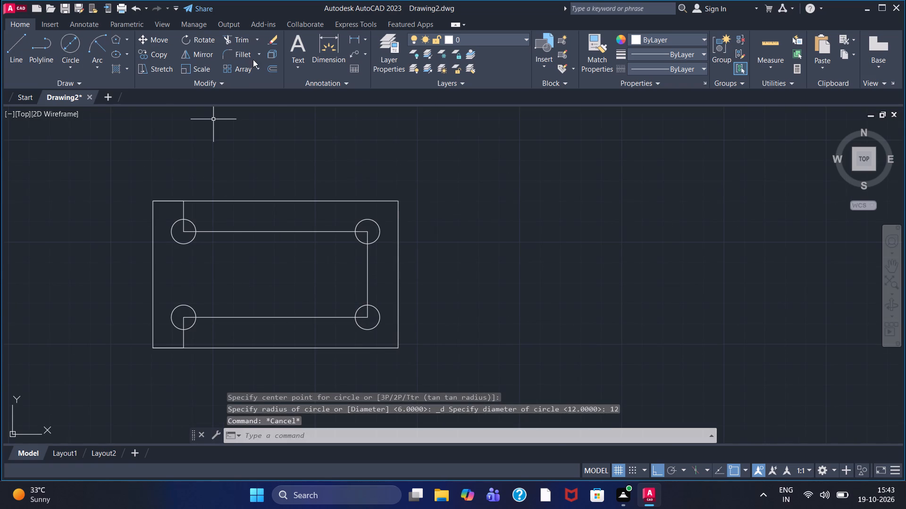
pyautogui.click(242, 38)
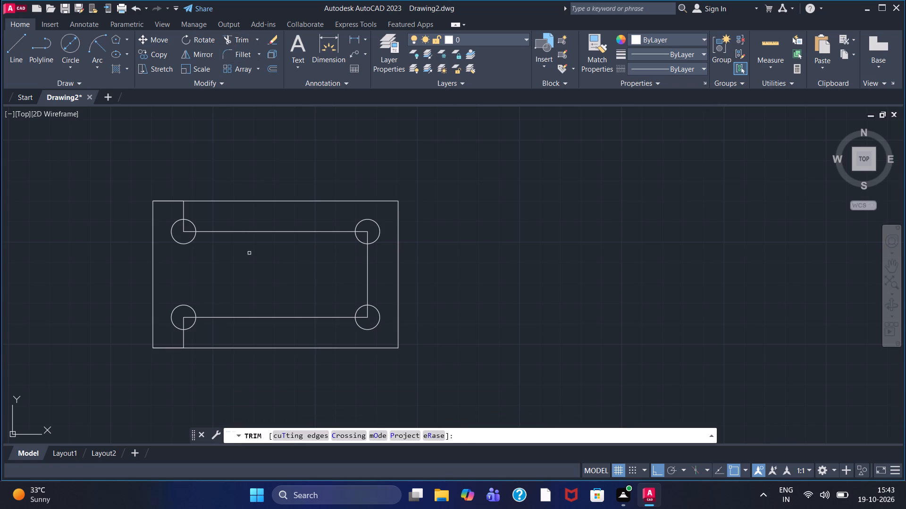
pyautogui.moveTo(250, 254); pyautogui.dragTo(268, 219)
pyautogui.moveTo(226, 336); pyautogui.dragTo(247, 298)
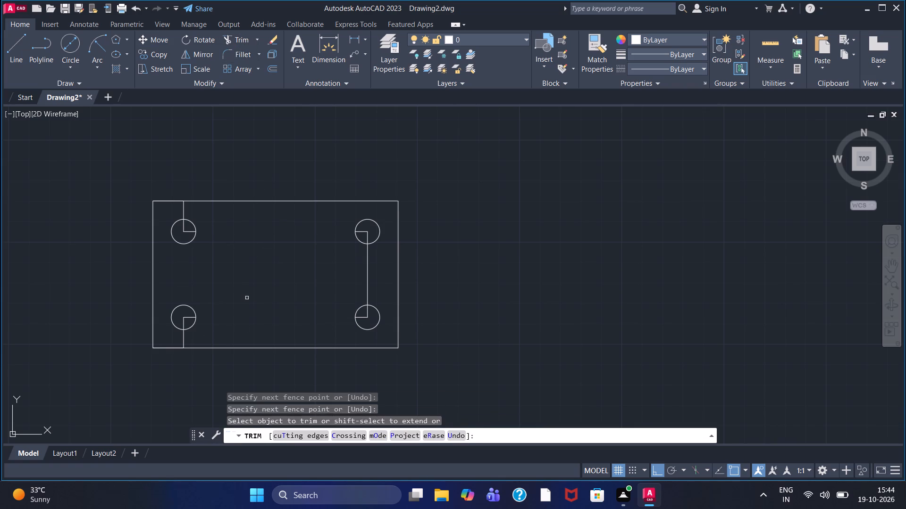
pyautogui.moveTo(371, 278); pyautogui.dragTo(391, 274)
pyautogui.moveTo(350, 285); pyautogui.dragTo(378, 281)
# Trim the leftover construction line pieces inside the upper-right and lower-right circles.
pyautogui.scroll(-2, 368, 257)
pyautogui.scroll(3, 368, 257)
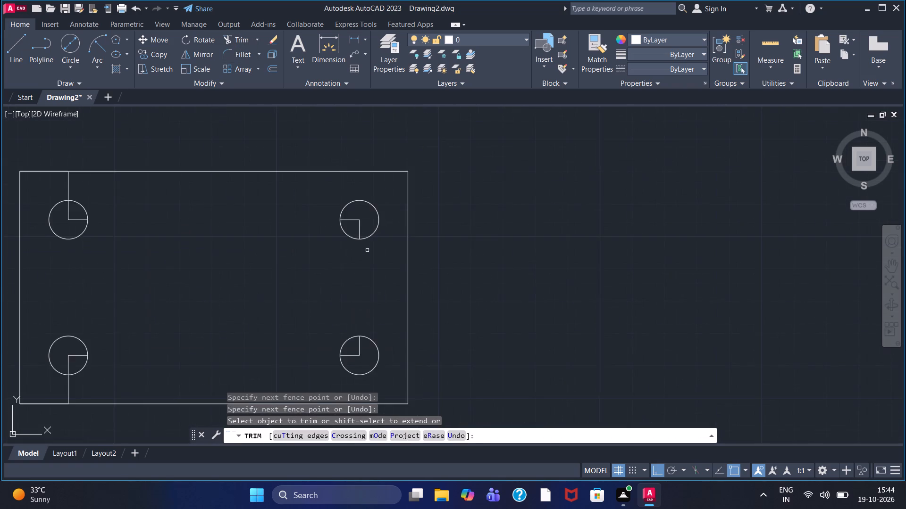
pyautogui.scroll(2, 367, 249)
pyautogui.moveTo(318, 184); pyautogui.dragTo(326, 161)
pyautogui.moveTo(327, 198); pyautogui.dragTo(327, 198)
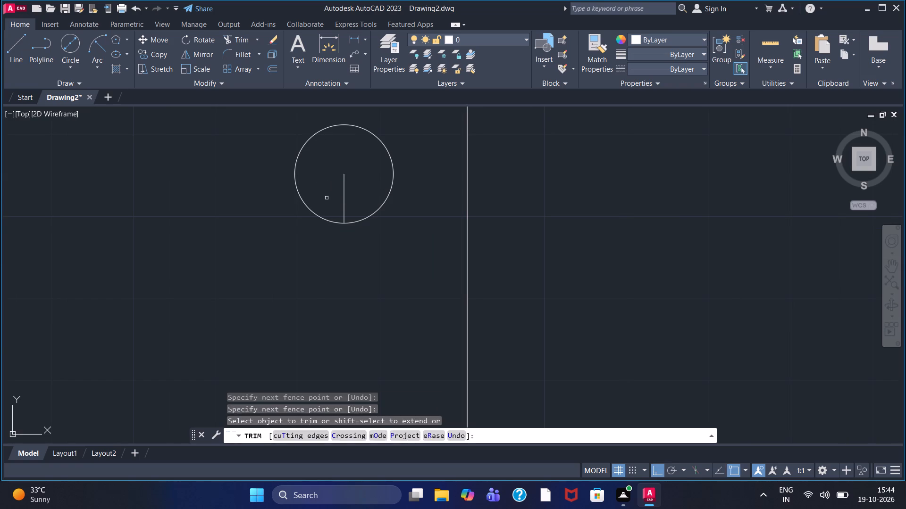
pyautogui.moveTo(327, 198); pyautogui.dragTo(374, 194)
pyautogui.scroll(-1, 359, 303)
pyautogui.moveTo(362, 310); pyautogui.dragTo(397, 220, button='middle')
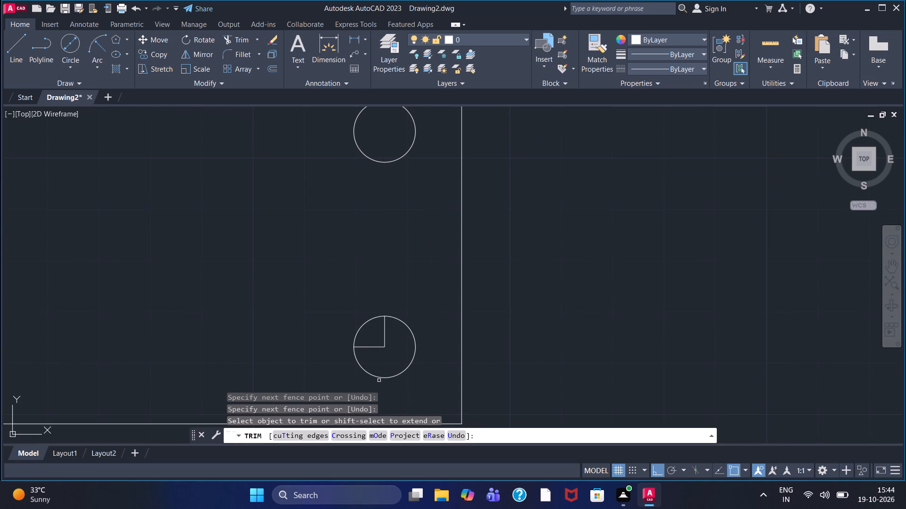
pyautogui.moveTo(378, 358); pyautogui.dragTo(391, 336)
# Trim the construction line pieces inside the lower-left circle and between it and the plate's bottom edge.
pyautogui.scroll(-1, 231, 301)
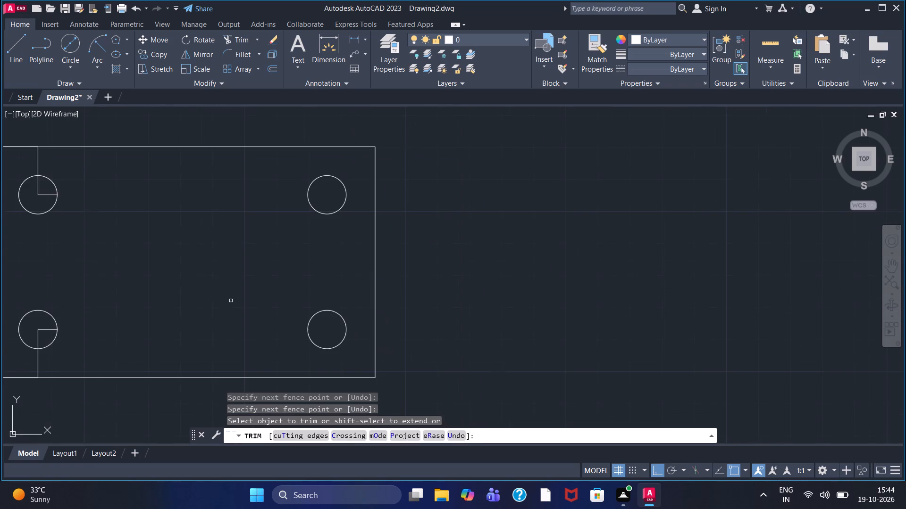
pyautogui.moveTo(21, 334); pyautogui.dragTo(116, 300, button='middle')
pyautogui.scroll(2, 121, 296)
pyautogui.moveTo(135, 308); pyautogui.dragTo(175, 290)
pyautogui.moveTo(126, 389); pyautogui.dragTo(168, 379)
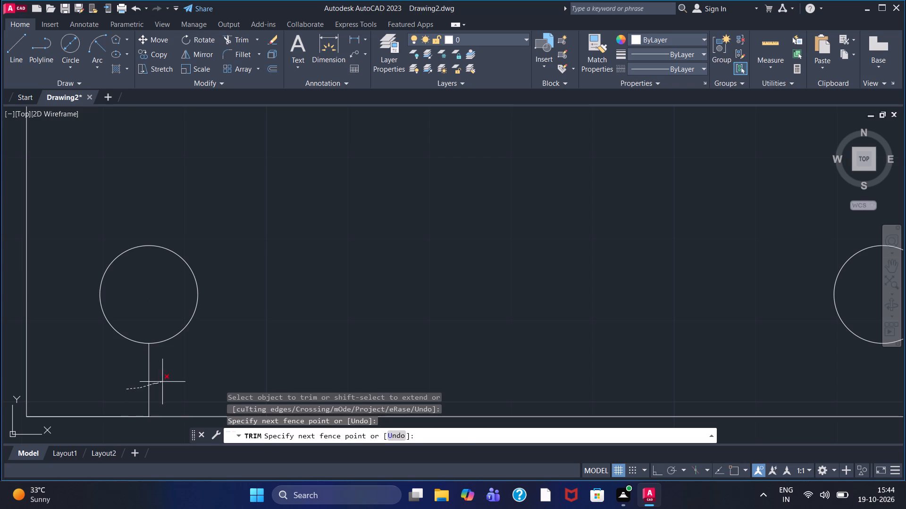
pyautogui.moveTo(168, 379); pyautogui.dragTo(171, 378)
# Trim the construction line pieces inside the upper-left circle and between it and the plate's top edge.
pyautogui.scroll(-1, 173, 362)
pyautogui.scroll(-1, 246, 152)
pyautogui.moveTo(160, 209); pyautogui.dragTo(206, 353, button='middle')
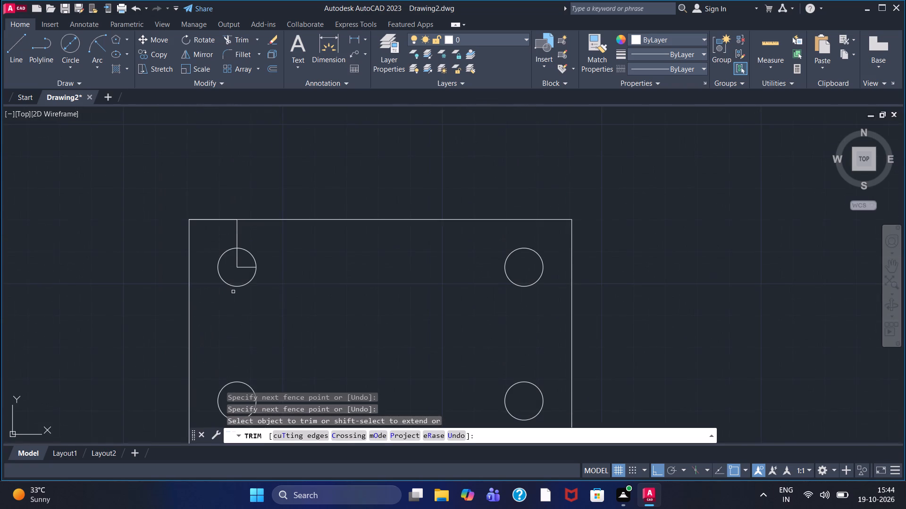
pyautogui.scroll(2, 234, 268)
pyautogui.moveTo(240, 275); pyautogui.dragTo(233, 240)
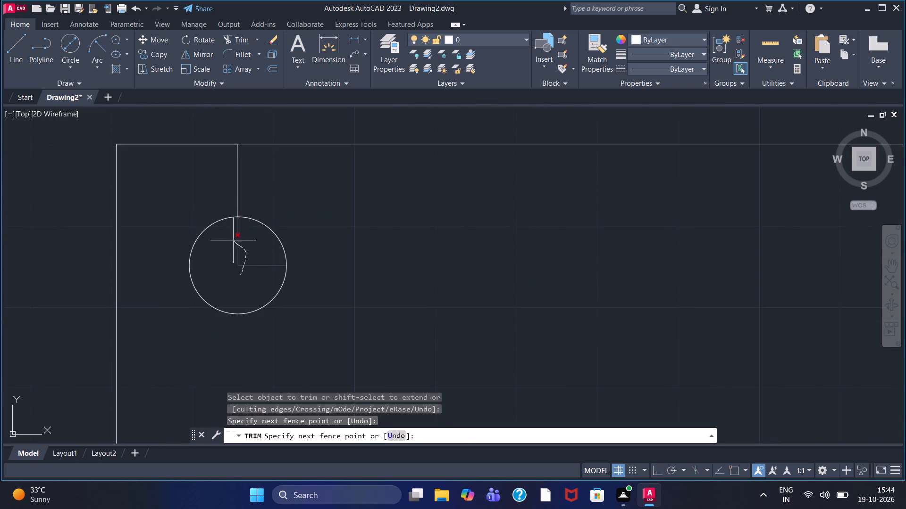
pyautogui.moveTo(233, 240); pyautogui.dragTo(233, 240)
pyautogui.moveTo(218, 197); pyautogui.dragTo(250, 194)
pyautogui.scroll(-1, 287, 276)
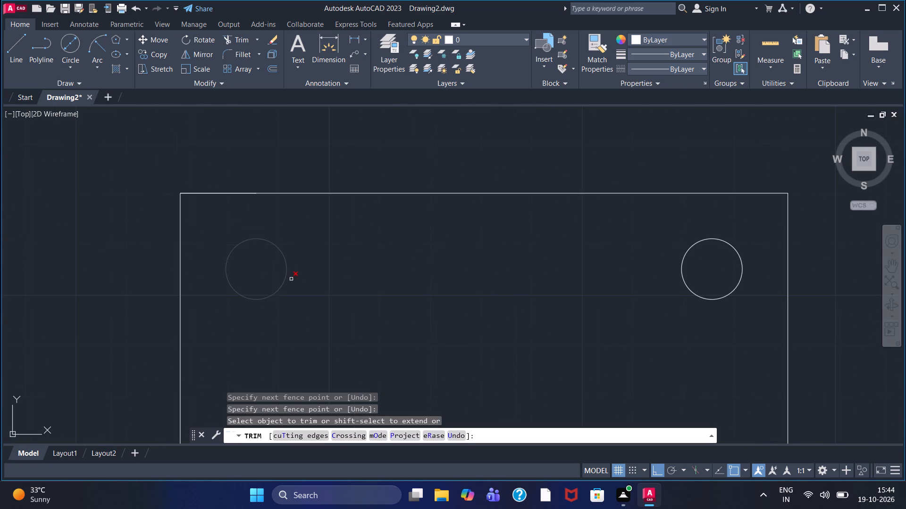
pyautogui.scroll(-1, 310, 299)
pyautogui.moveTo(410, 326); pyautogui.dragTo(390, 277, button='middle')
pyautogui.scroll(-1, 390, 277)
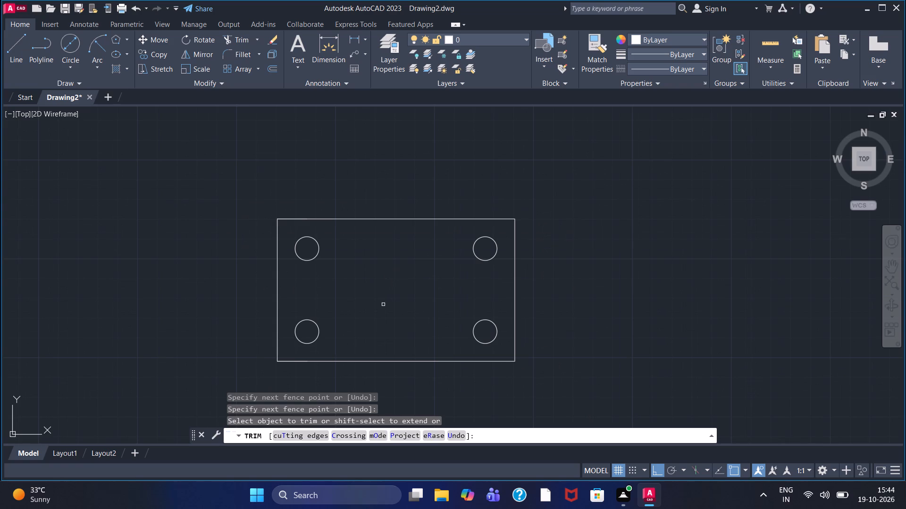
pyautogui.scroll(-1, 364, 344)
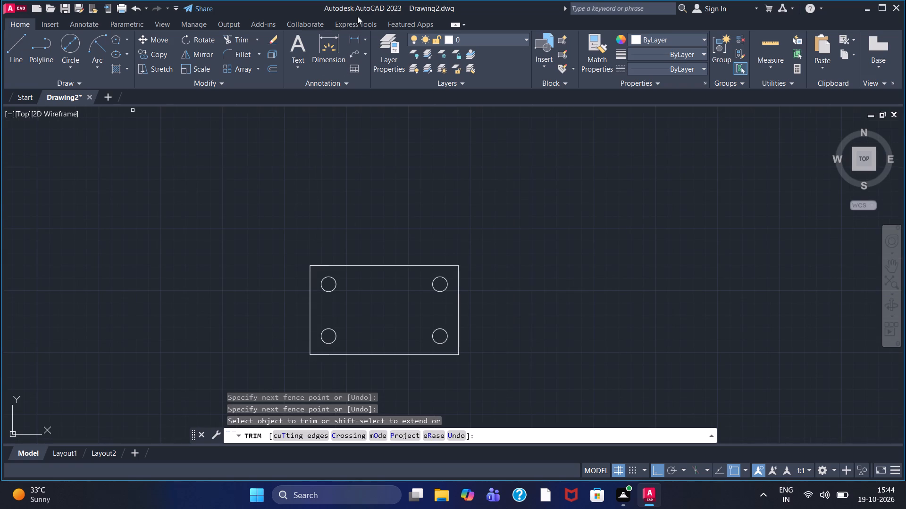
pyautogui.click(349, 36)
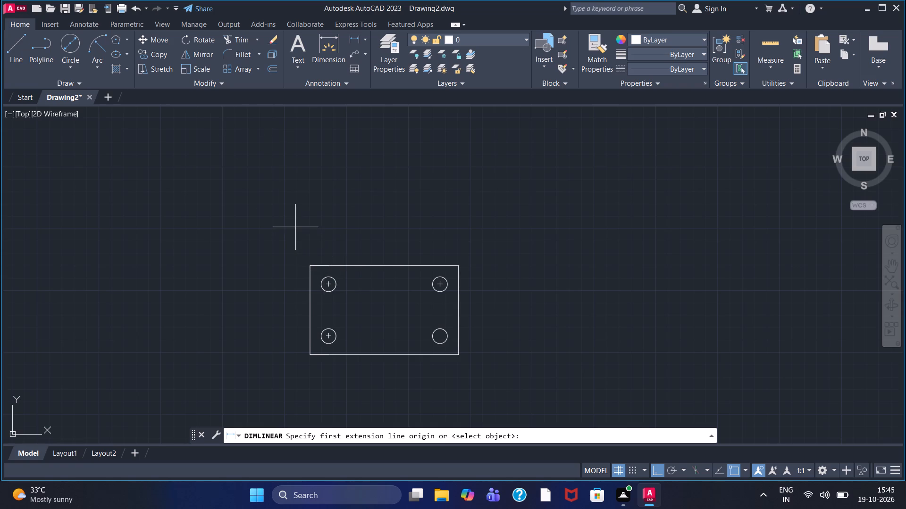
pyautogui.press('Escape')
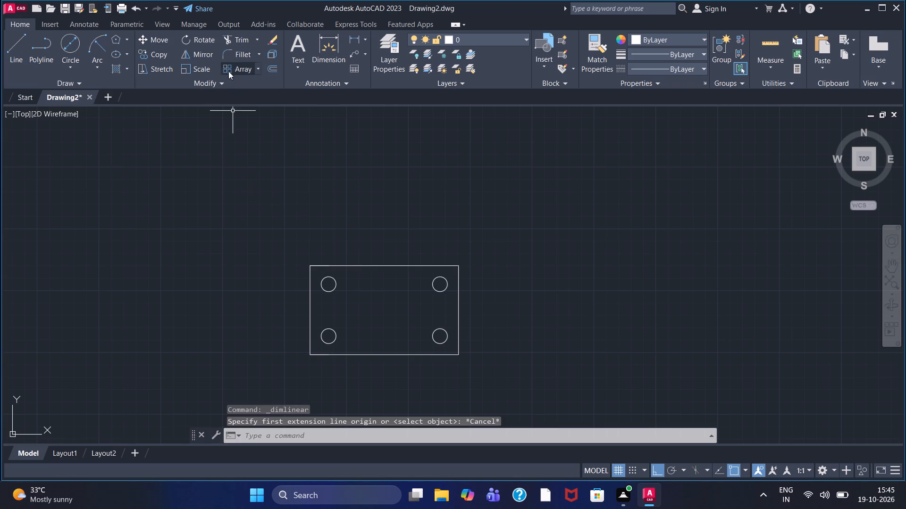
# Fillet the plate's upper-left corner with a radius of 5.
pyautogui.click(238, 59)
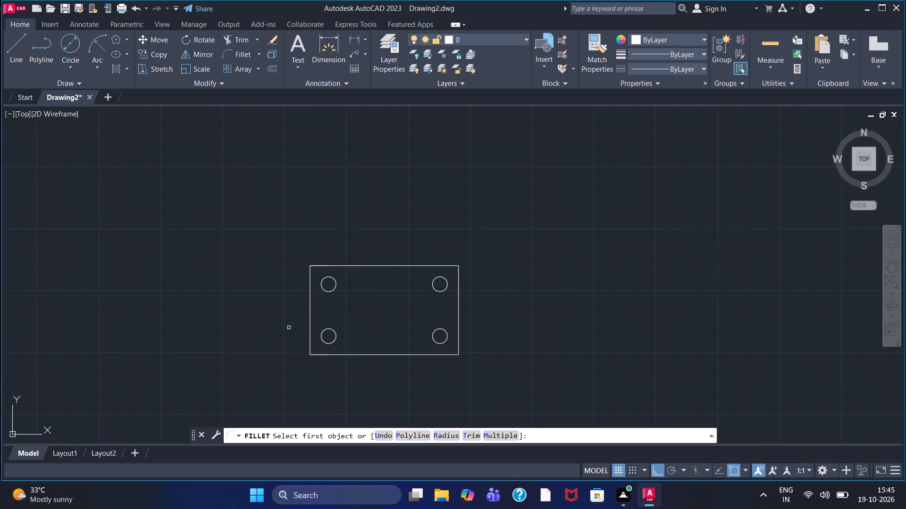
pyautogui.scroll(2, 279, 289)
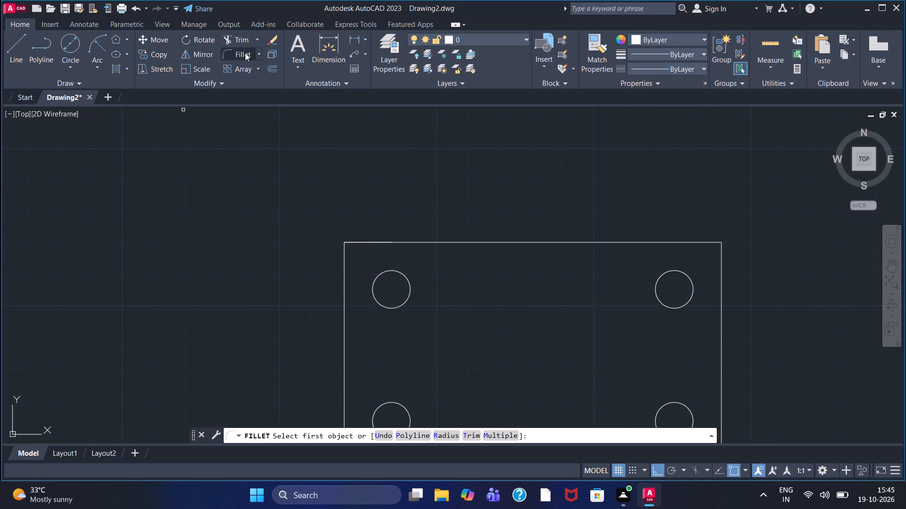
pyautogui.click(445, 441)
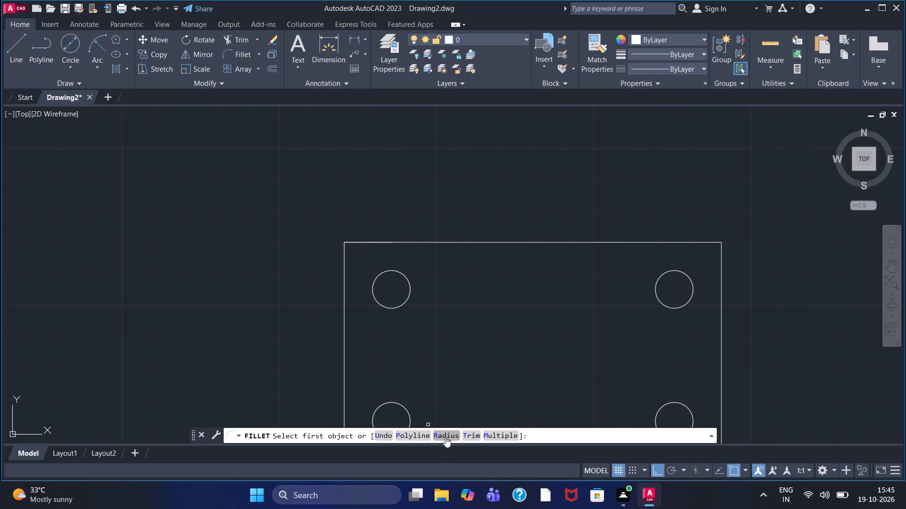
pyautogui.click(445, 437)
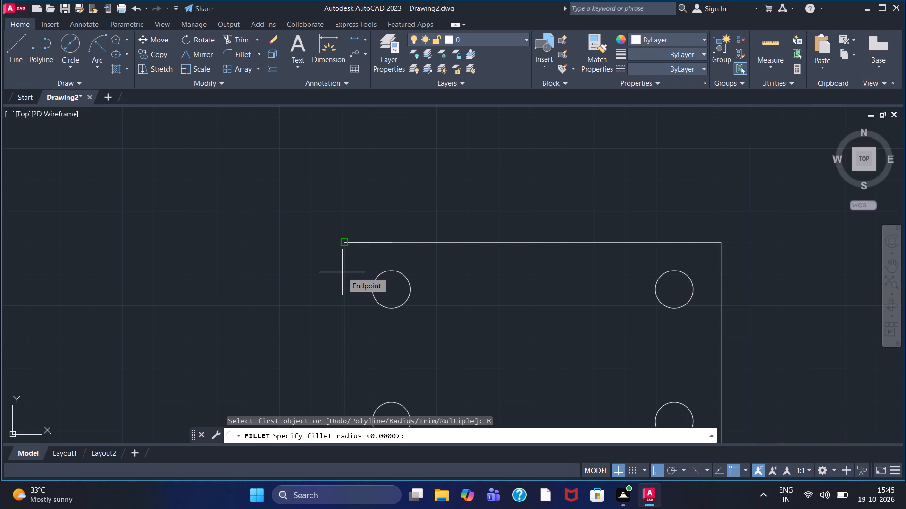
pyautogui.press('5')
pyautogui.press('Return')
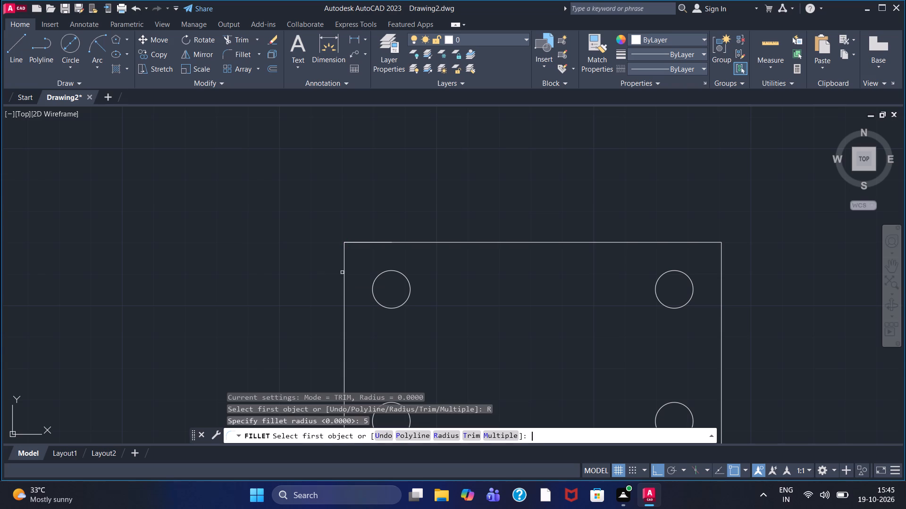
pyautogui.click(345, 267)
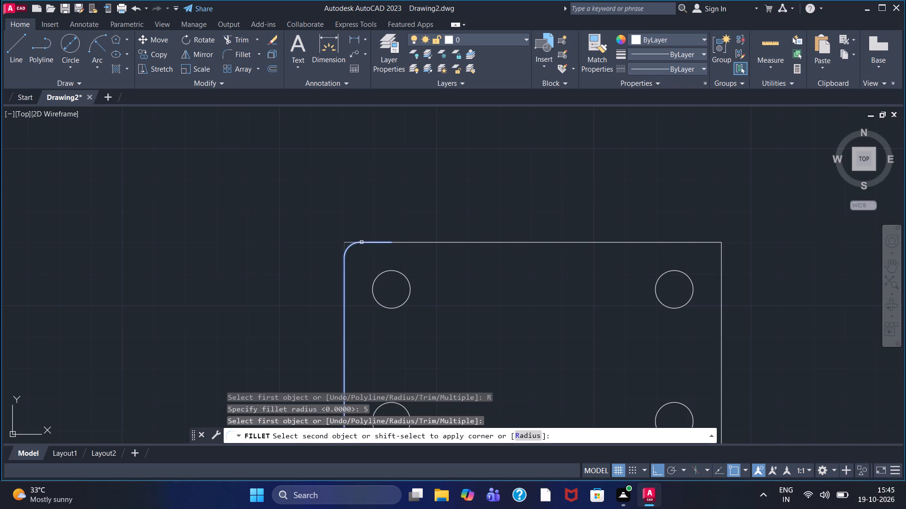
pyautogui.click(361, 242)
# Fillet the plate's upper-right corner with the same radius of 5.
pyautogui.rightClick(368, 226)
pyautogui.doubleClick(390, 233)
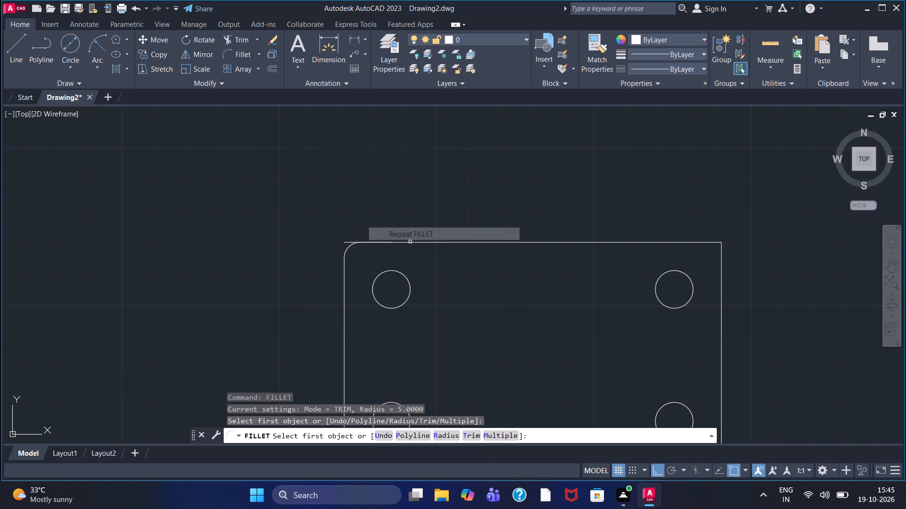
pyautogui.click(704, 240)
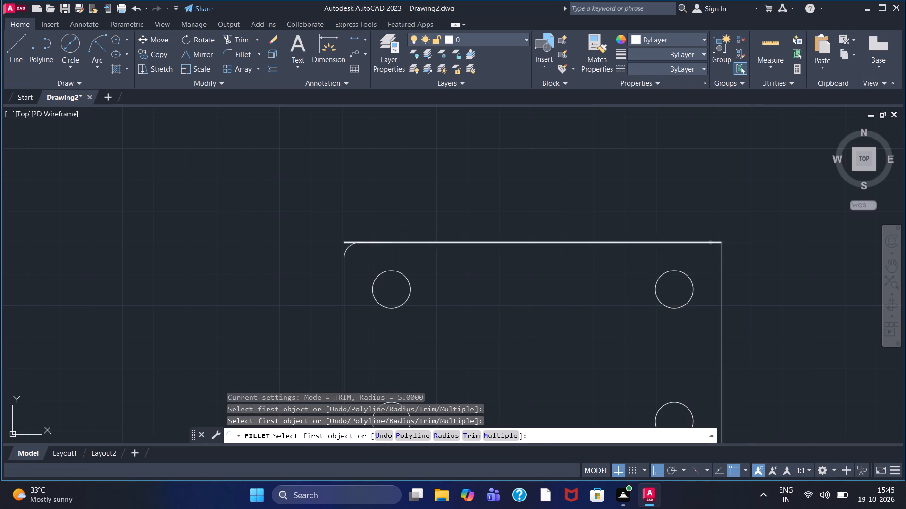
pyautogui.doubleClick(710, 243)
pyautogui.click(721, 263)
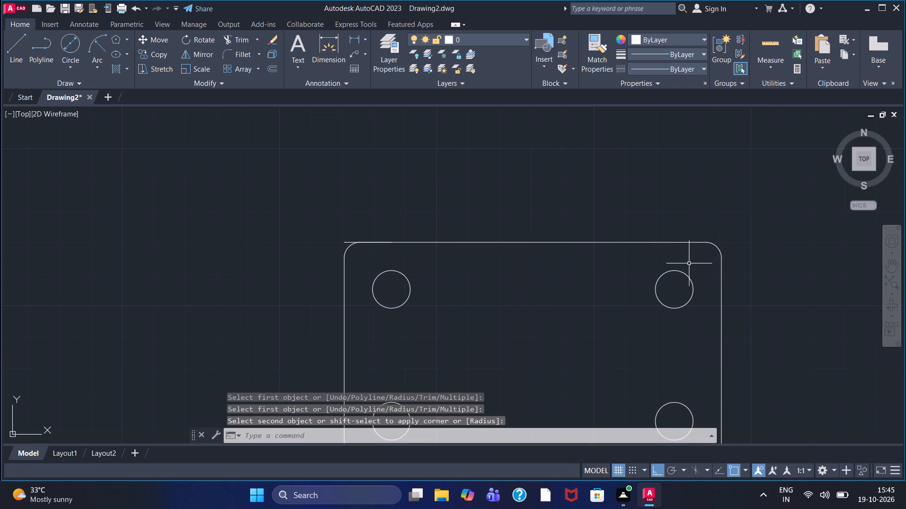
# Fillet the plate's lower-right corner with the same radius of 5.
pyautogui.rightClick(583, 323)
pyautogui.click(644, 98)
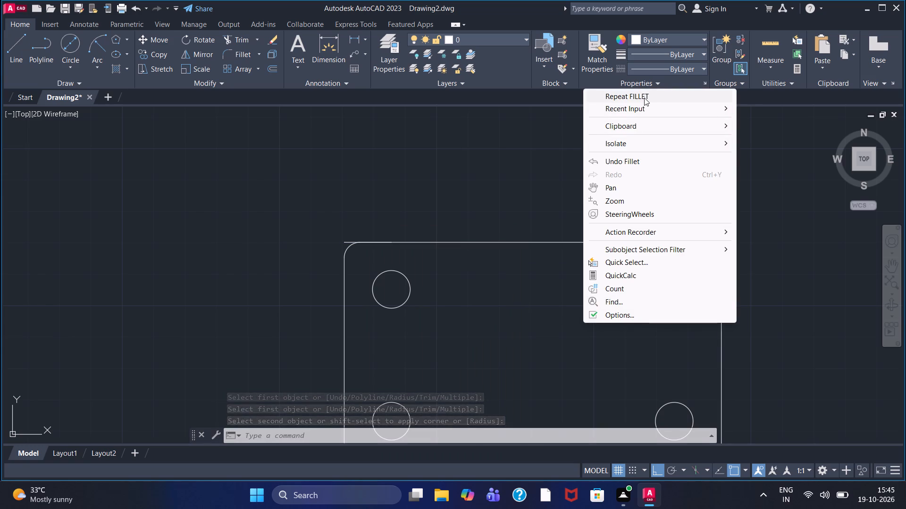
pyautogui.moveTo(460, 441); pyautogui.dragTo(460, 315, button='middle')
pyautogui.scroll(-1, 508, 356)
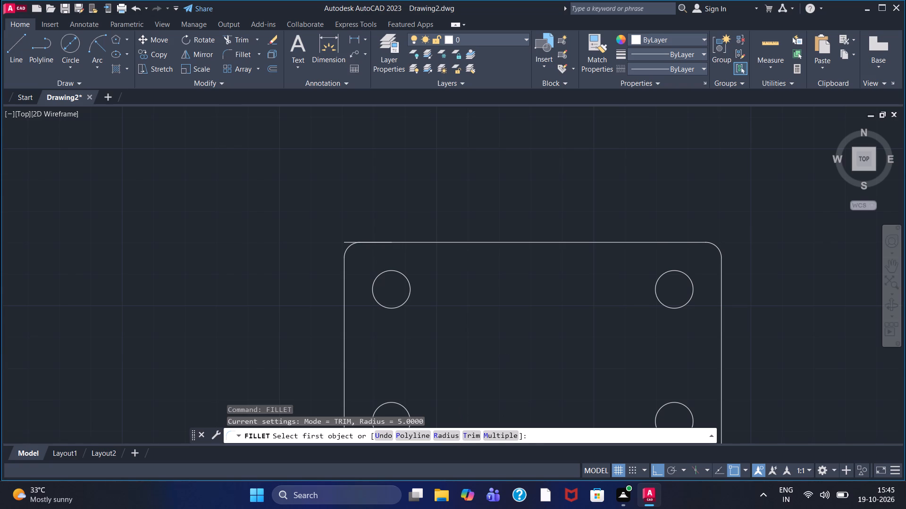
pyautogui.moveTo(516, 355); pyautogui.dragTo(491, 233, button='middle')
pyautogui.scroll(1, 538, 323)
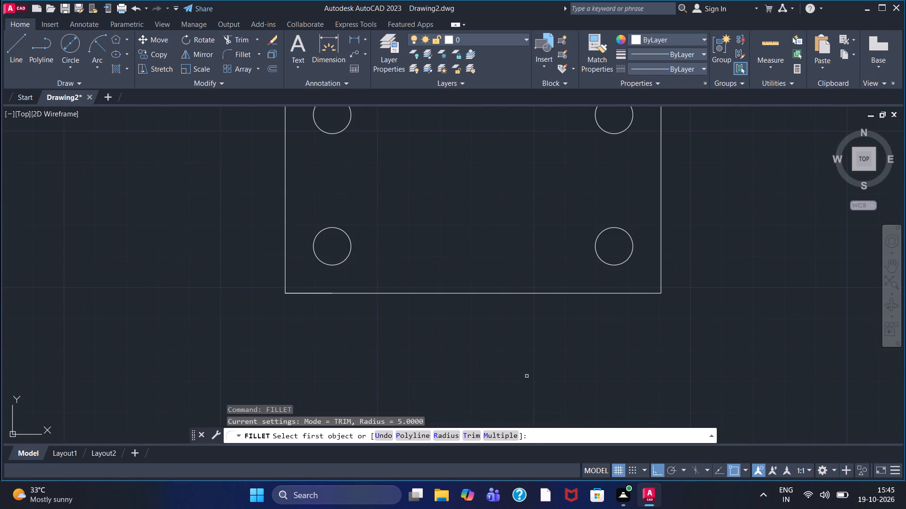
pyautogui.click(649, 293)
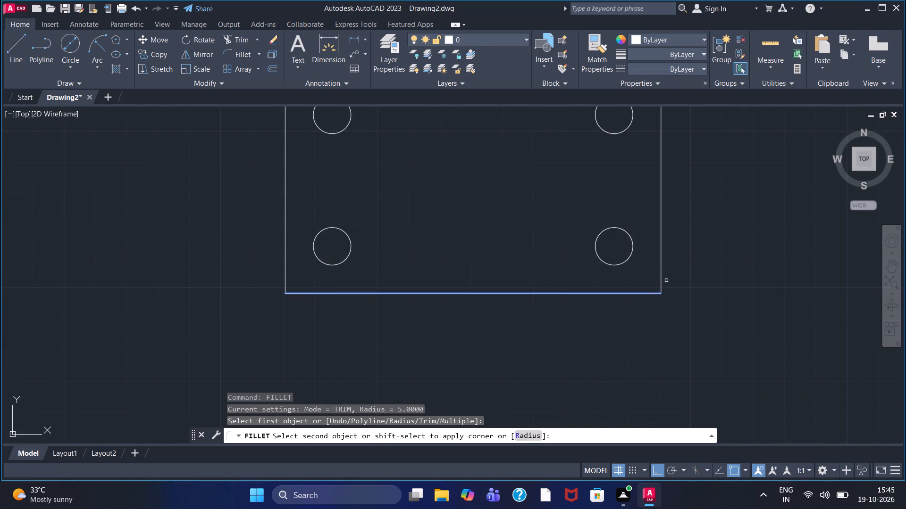
pyautogui.click(662, 275)
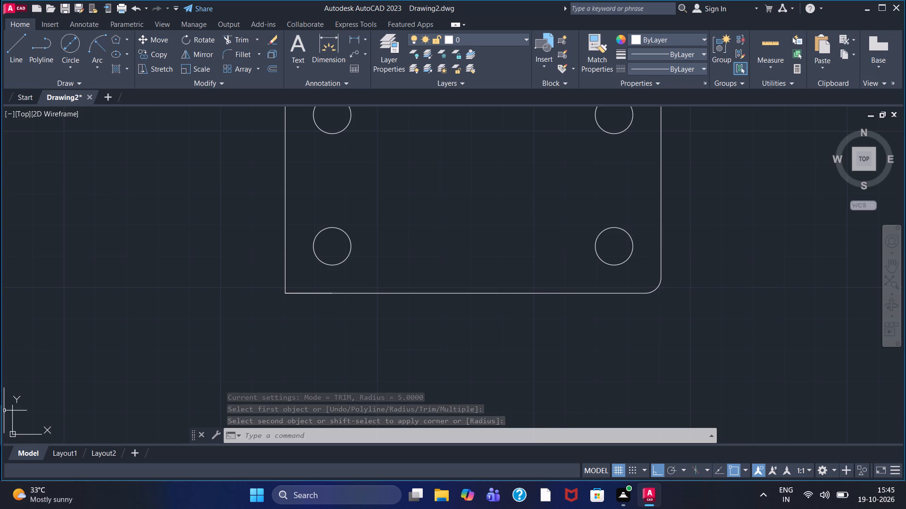
# Fillet the plate's lower-left corner with the same radius of 5.
pyautogui.rightClick(256, 268)
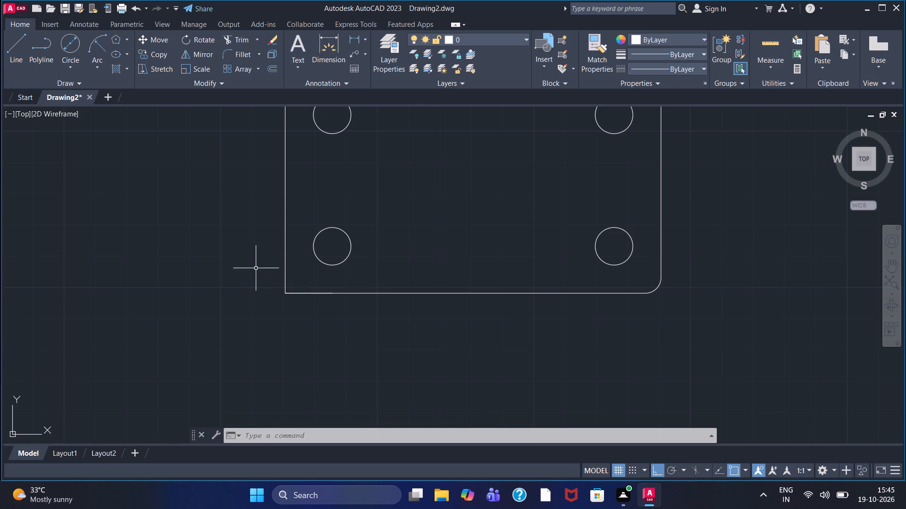
pyautogui.click(327, 43)
pyautogui.click(284, 258)
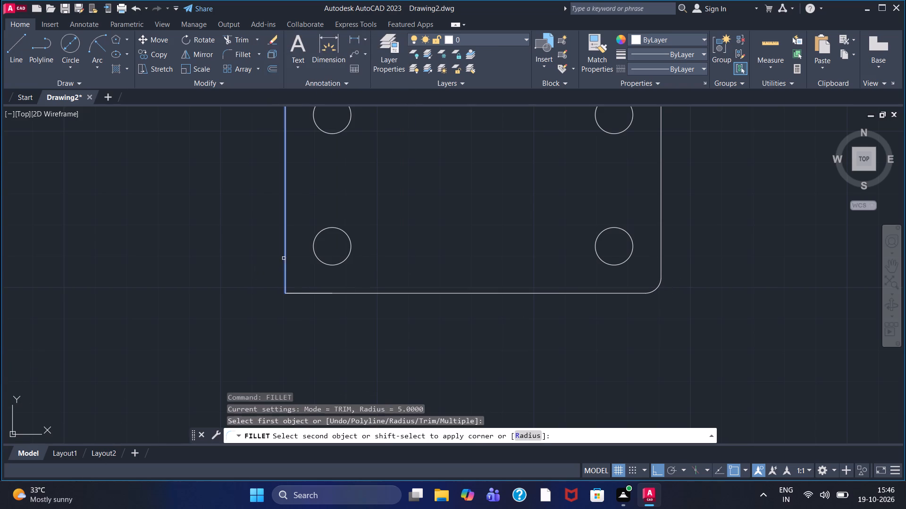
pyautogui.click(304, 294)
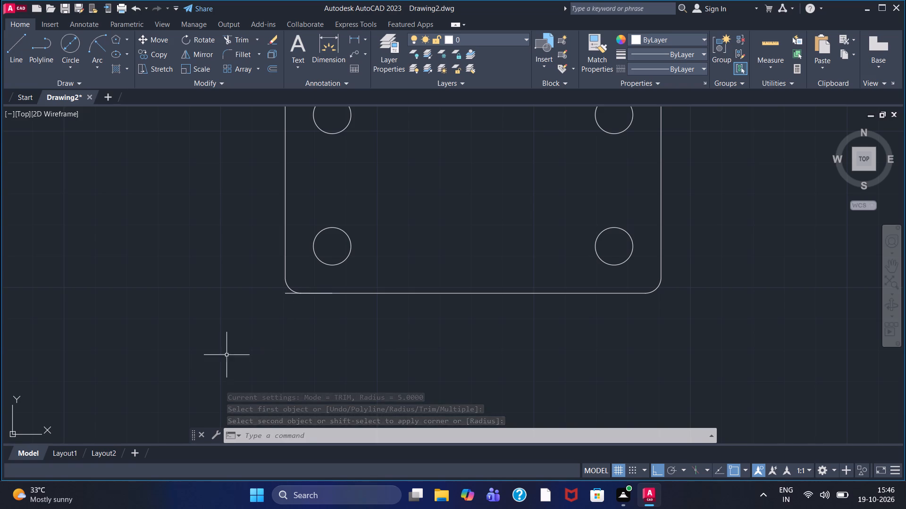
# Trim the leftover line stubs projecting past the fillets at the plate's lower-left and upper-left corners.
pyautogui.click(242, 44)
pyautogui.scroll(2, 228, 311)
pyautogui.scroll(2, 285, 307)
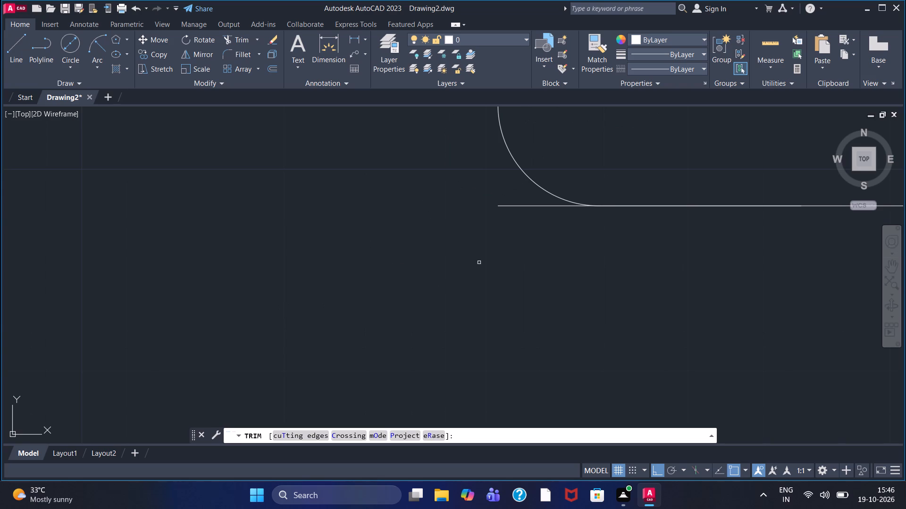
pyautogui.moveTo(537, 228); pyautogui.dragTo(520, 203)
pyautogui.scroll(-2, 518, 202)
pyautogui.moveTo(514, 203); pyautogui.dragTo(470, 342, button='middle')
pyautogui.scroll(-1, 468, 349)
pyautogui.moveTo(470, 342); pyautogui.dragTo(453, 400, button='middle')
pyautogui.moveTo(487, 154); pyautogui.dragTo(466, 321, button='middle')
pyautogui.scroll(2, 406, 225)
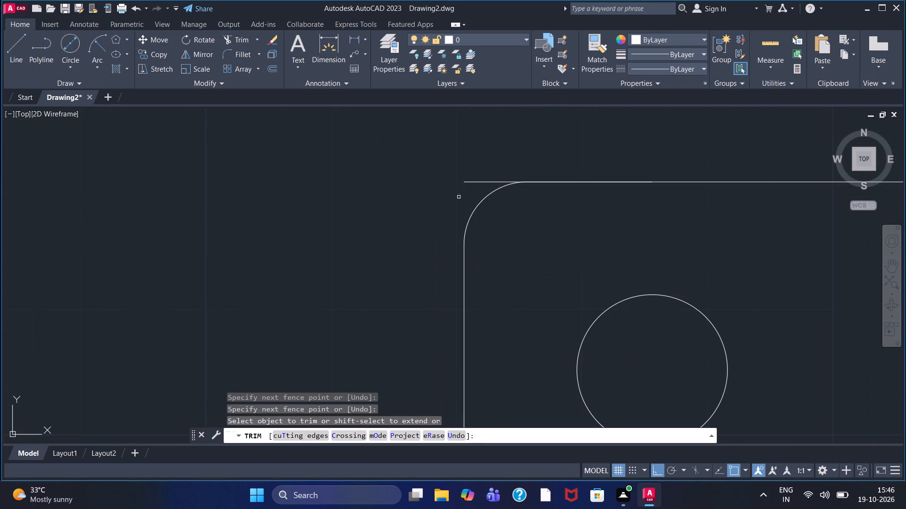
pyautogui.moveTo(464, 192); pyautogui.dragTo(487, 172)
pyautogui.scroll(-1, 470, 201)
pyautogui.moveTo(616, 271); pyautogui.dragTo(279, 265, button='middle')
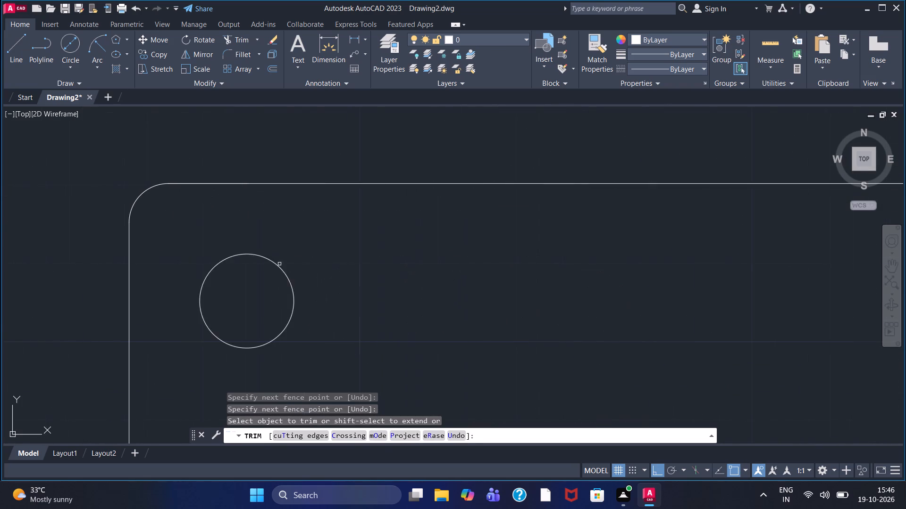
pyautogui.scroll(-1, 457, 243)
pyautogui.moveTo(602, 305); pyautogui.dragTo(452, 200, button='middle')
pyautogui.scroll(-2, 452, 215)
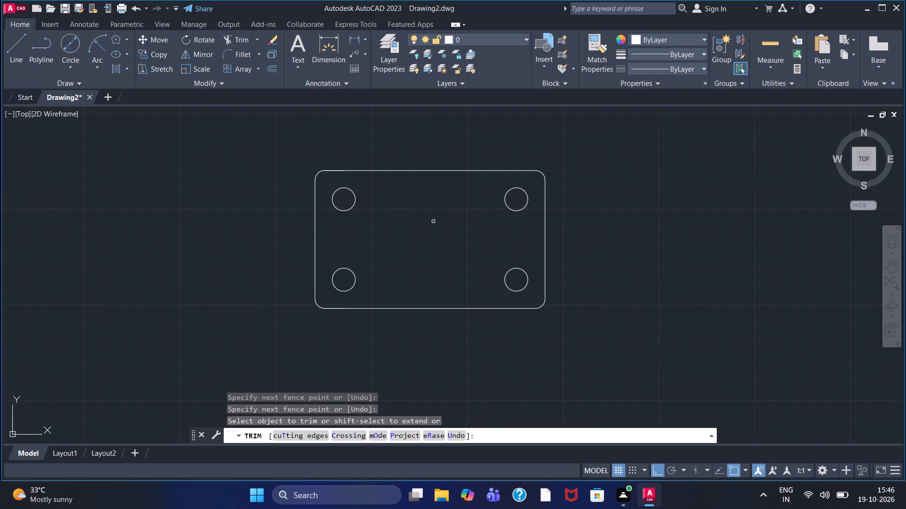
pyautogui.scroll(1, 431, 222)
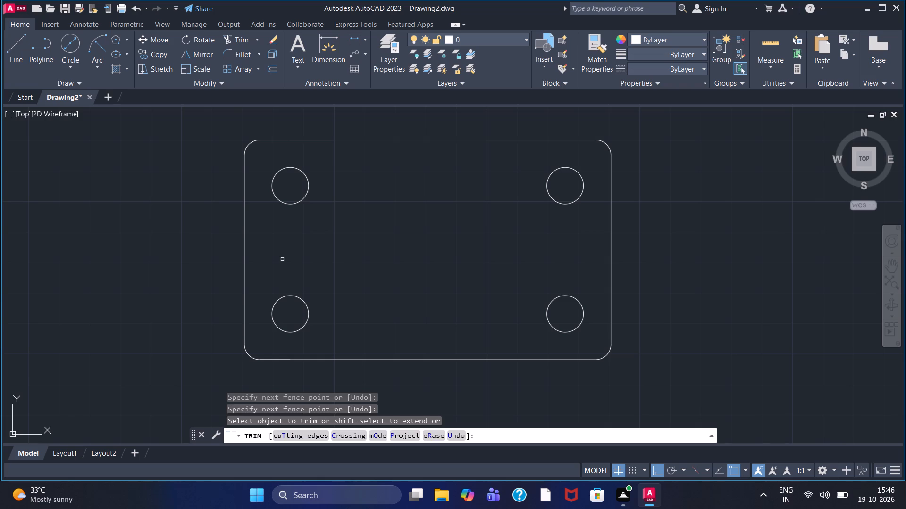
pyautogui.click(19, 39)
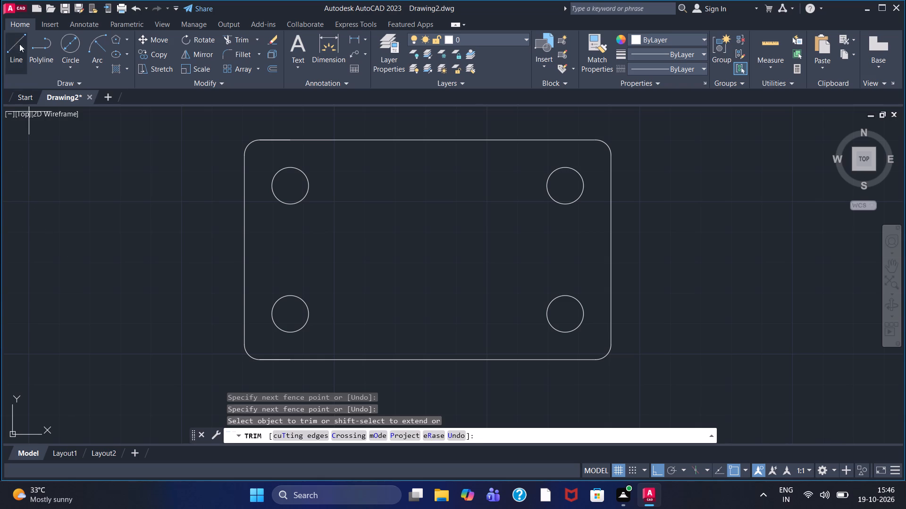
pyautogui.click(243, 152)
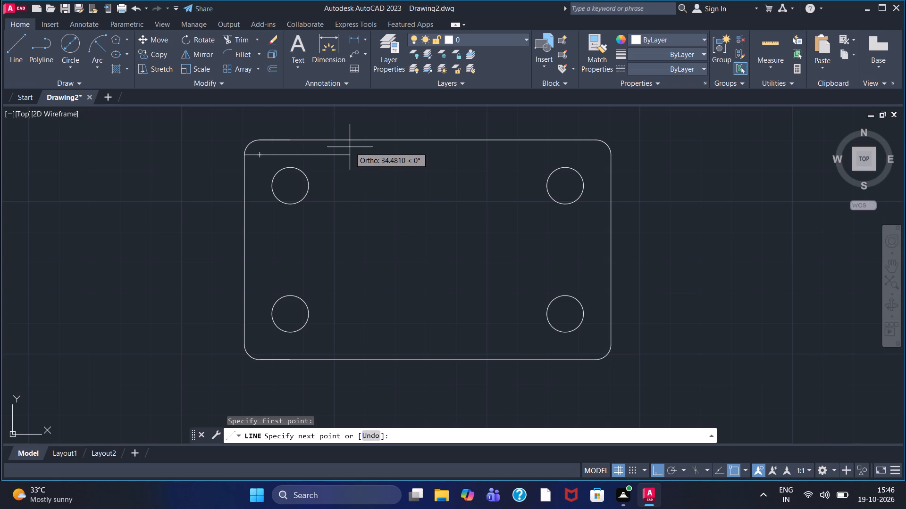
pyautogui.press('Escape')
# Draw connected lines from the top edge's midpoint down to the bottom edge, 25 left, up past the plate, 50 right, and down past the plate.
pyautogui.click(10, 41)
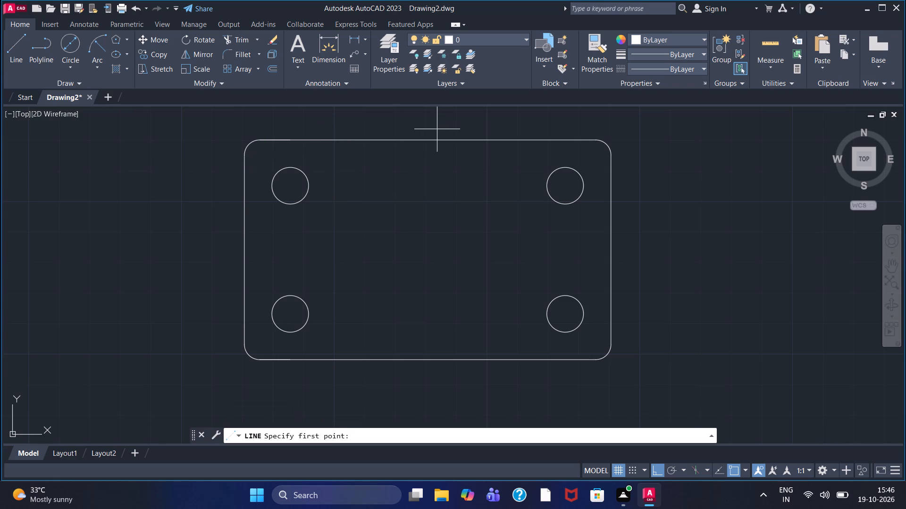
pyautogui.click(427, 138)
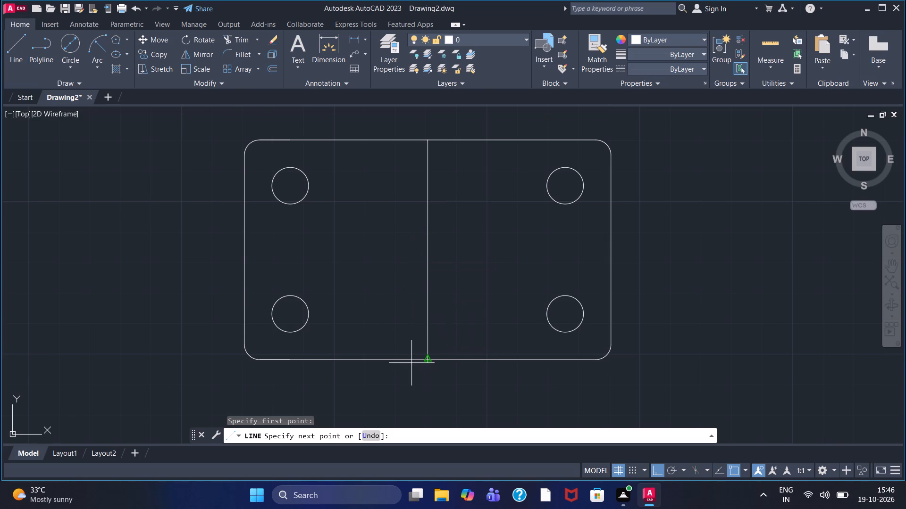
pyautogui.click(428, 361)
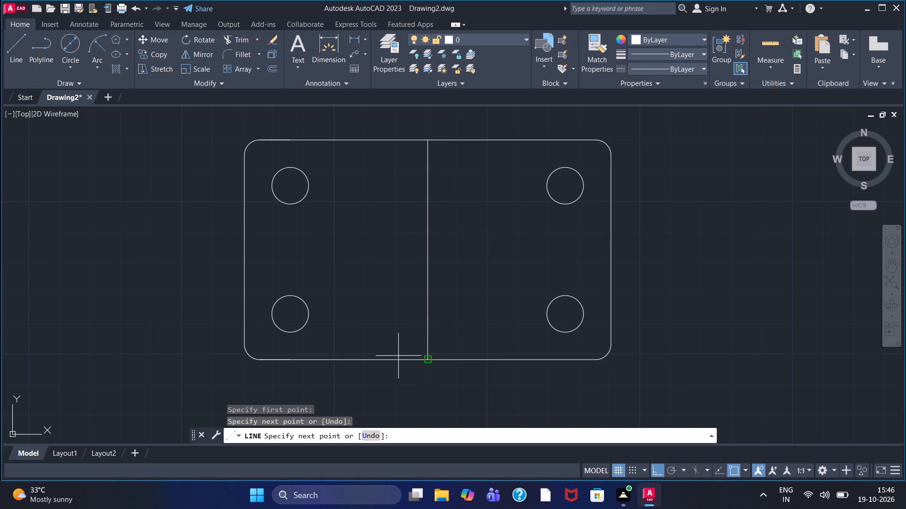
pyautogui.write('25')
pyautogui.press('Return')
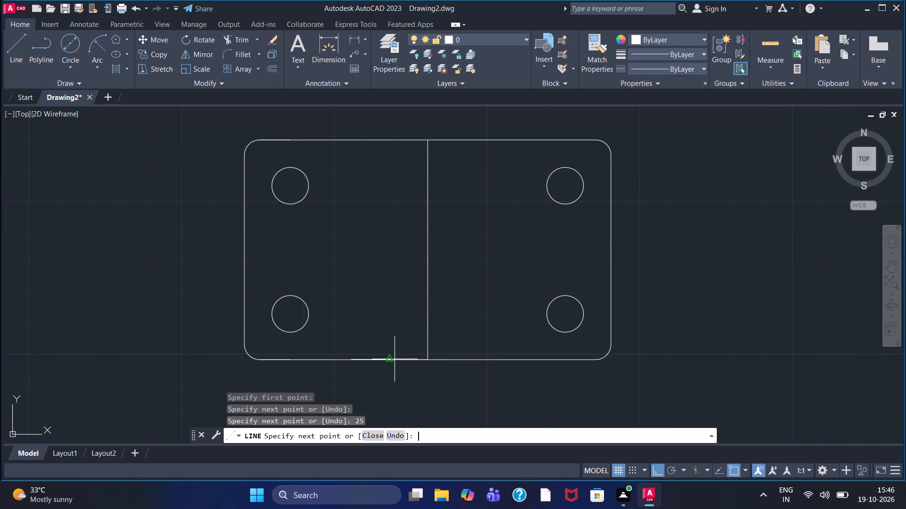
pyautogui.click(350, 125)
pyautogui.write('50')
pyautogui.press('Return')
pyautogui.click(480, 386)
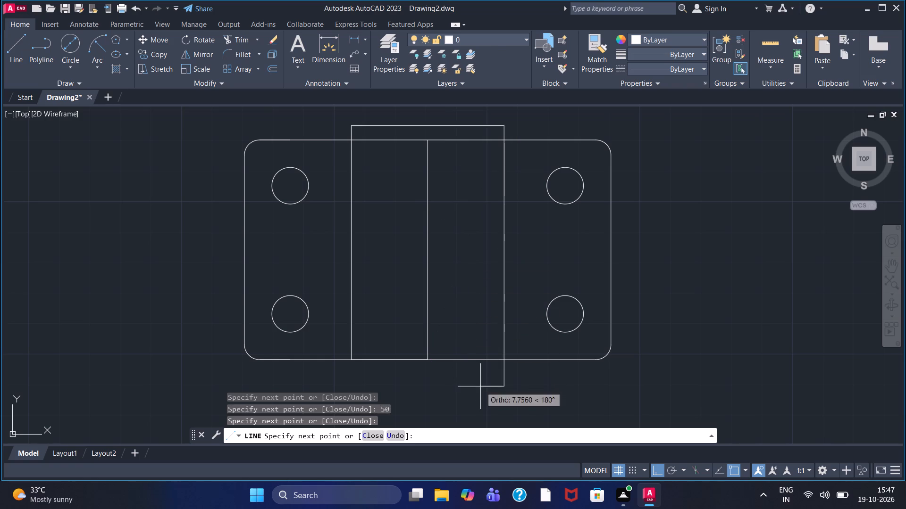
pyautogui.rightClick(480, 387)
pyautogui.click(513, 240)
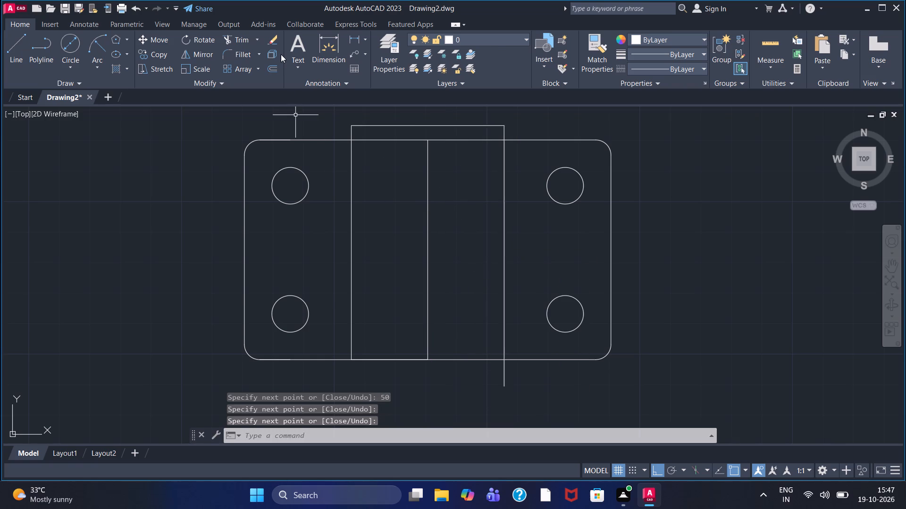
# Trim the new line pieces extending above and below the plate, and remove the vertical centre line.
pyautogui.click(247, 33)
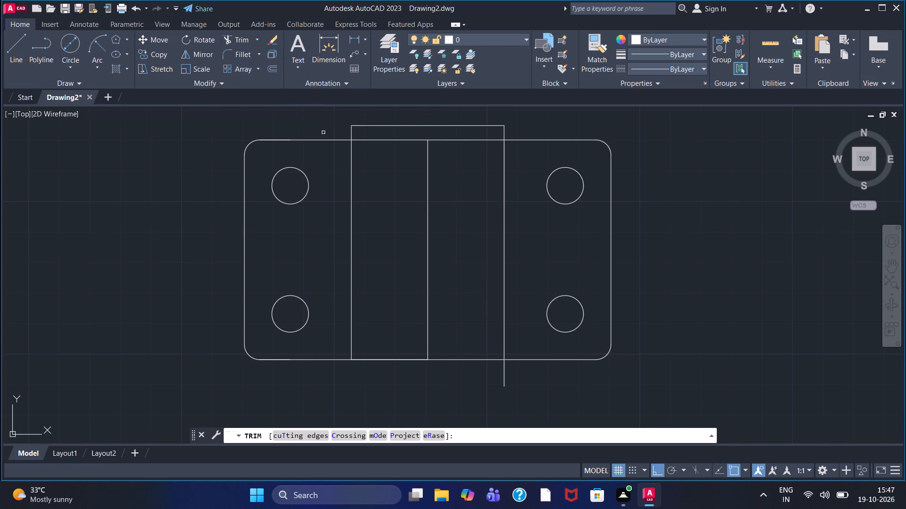
pyautogui.moveTo(344, 133); pyautogui.dragTo(389, 123)
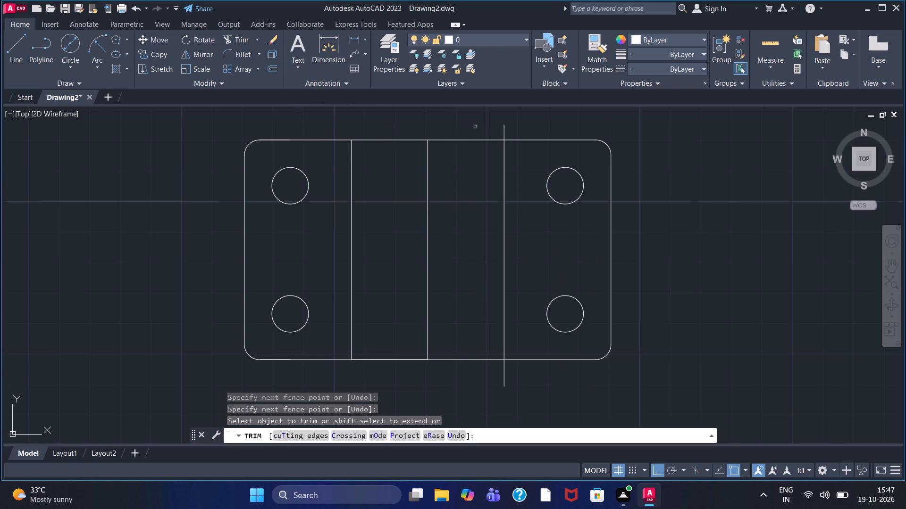
pyautogui.moveTo(495, 131); pyautogui.dragTo(514, 130)
pyautogui.click(544, 366)
pyautogui.moveTo(525, 368); pyautogui.dragTo(487, 374)
pyautogui.moveTo(485, 375); pyautogui.dragTo(522, 377)
pyautogui.moveTo(410, 281); pyautogui.dragTo(440, 256)
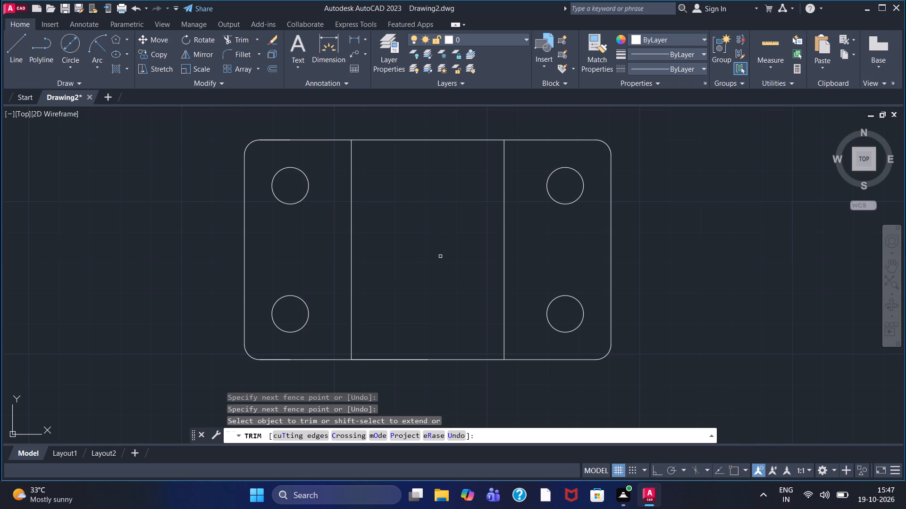
# Trim the short duplicate lines overlapping the plate's top and bottom edges near its left corners.
pyautogui.moveTo(431, 248); pyautogui.dragTo(269, 244, button='middle')
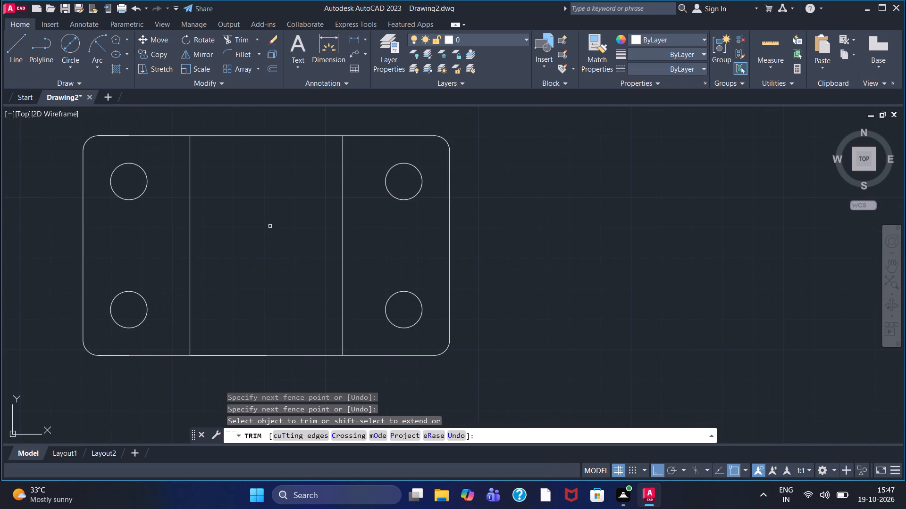
pyautogui.click(116, 134)
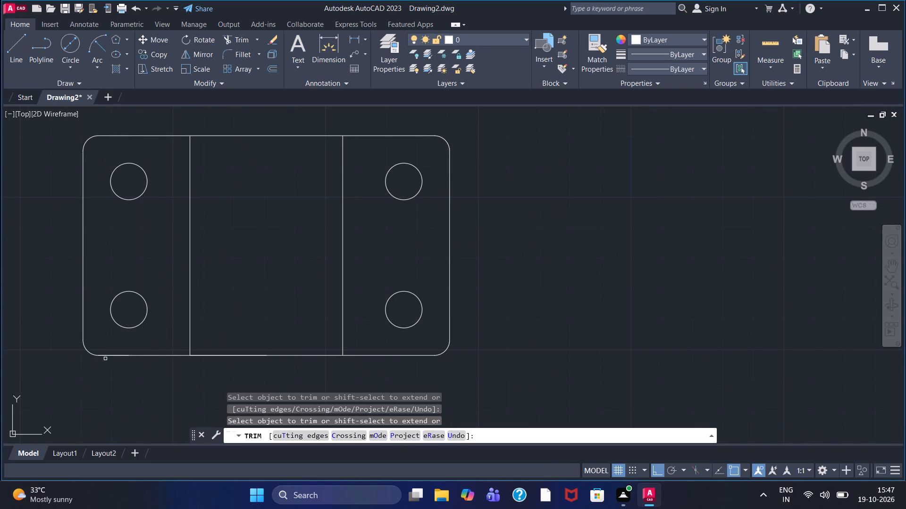
pyautogui.click(113, 355)
# Add a vertical linear dimension between the centres of the two left holes, placed outside the plate's left edge.
pyautogui.scroll(-1, 230, 320)
pyautogui.scroll(1, 230, 320)
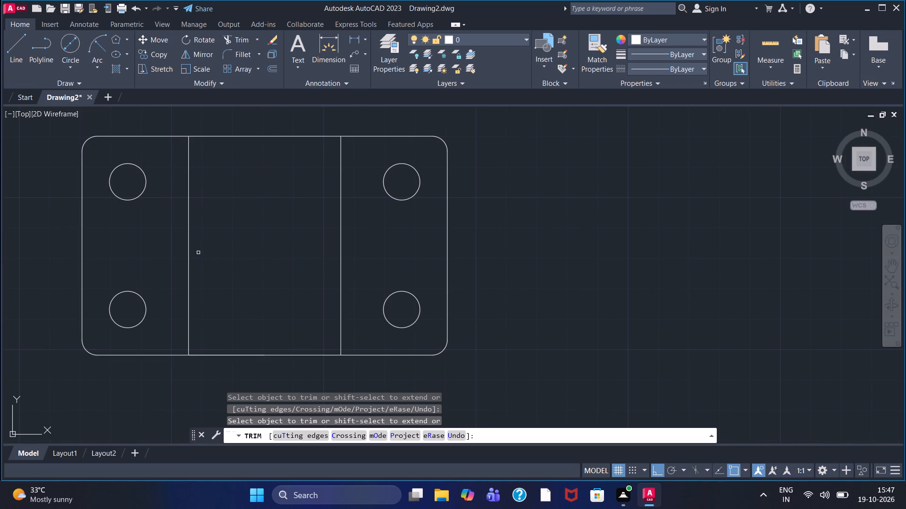
pyautogui.moveTo(198, 251); pyautogui.dragTo(177, 232, button='middle')
pyautogui.moveTo(210, 216); pyautogui.dragTo(207, 223, button='middle')
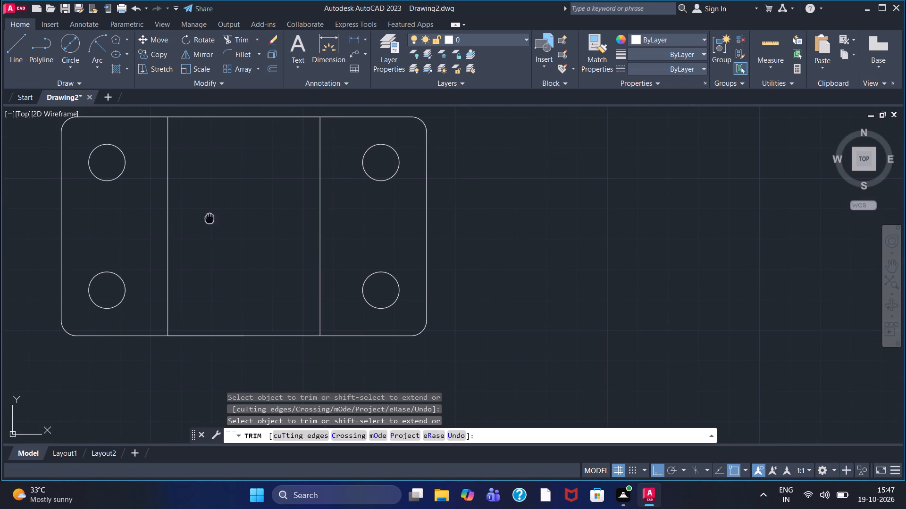
pyautogui.moveTo(207, 223); pyautogui.dragTo(202, 238, button='middle')
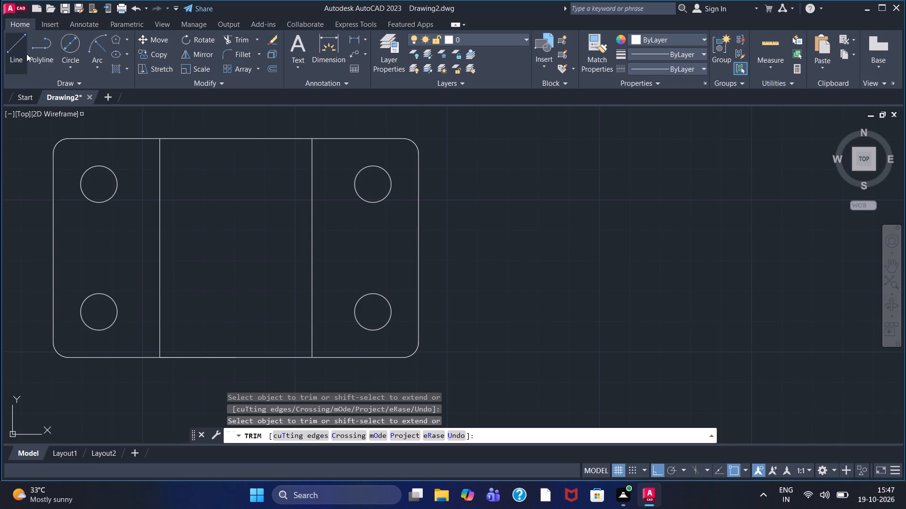
pyautogui.click(349, 39)
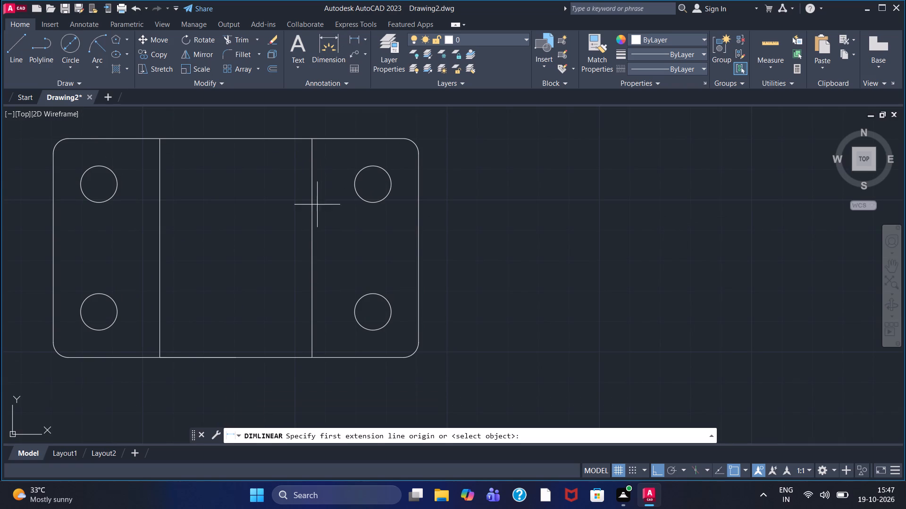
pyautogui.click(101, 183)
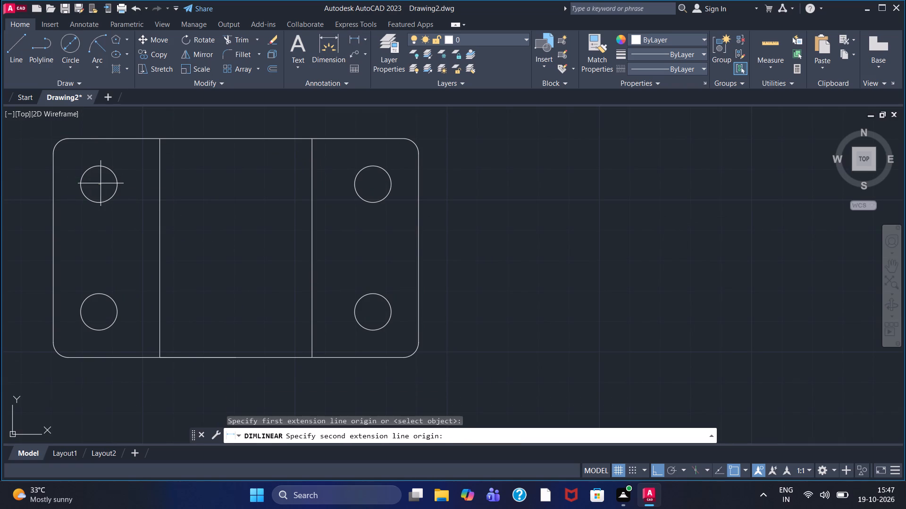
pyautogui.click(96, 313)
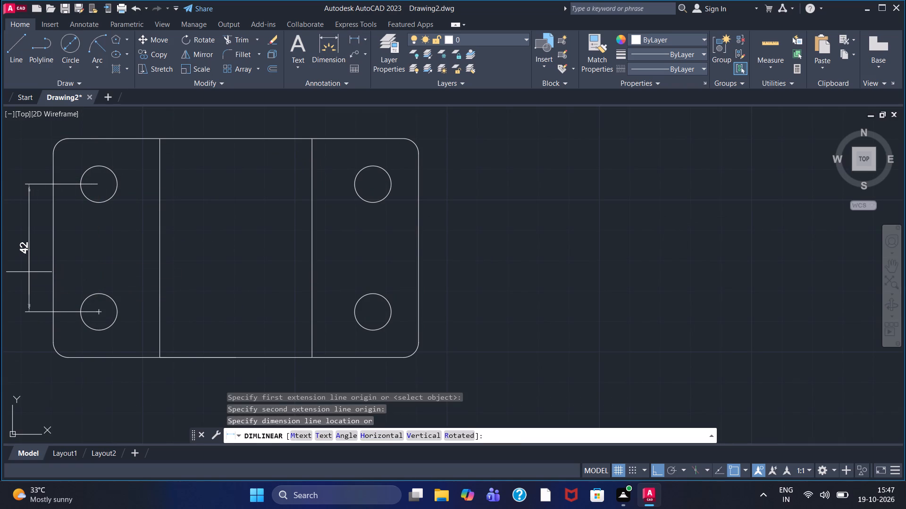
pyautogui.click(28, 272)
# Add a vertical linear dimension for the plate's overall height, placed left of the hole spacing dimension.
pyautogui.moveTo(28, 272); pyautogui.dragTo(78, 283, button='middle')
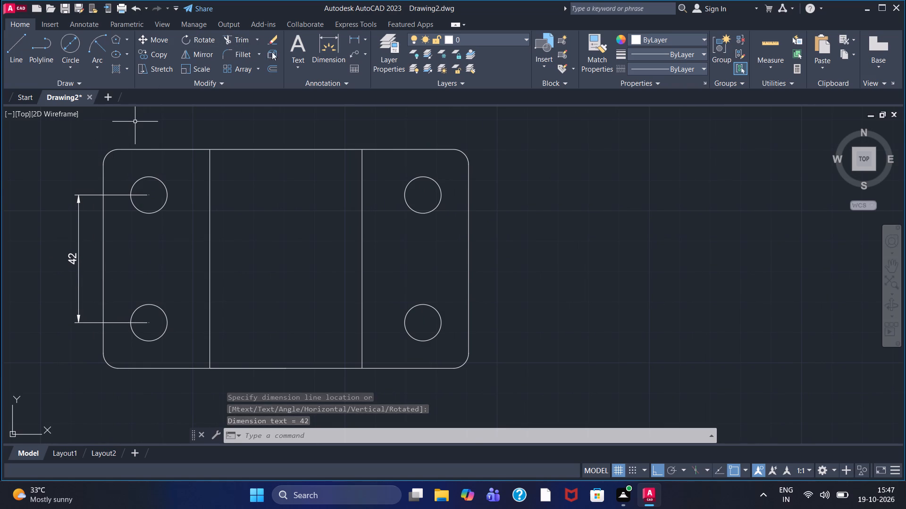
pyautogui.click(357, 36)
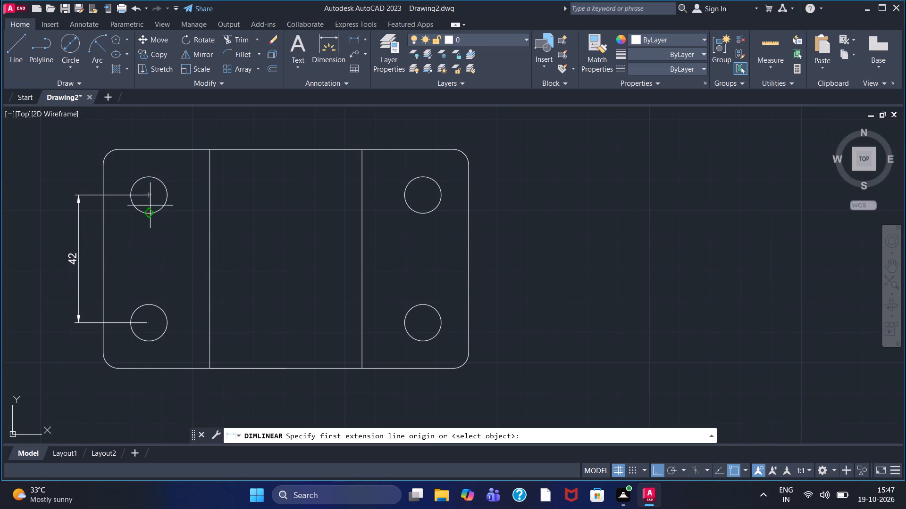
pyautogui.click(116, 153)
pyautogui.click(120, 370)
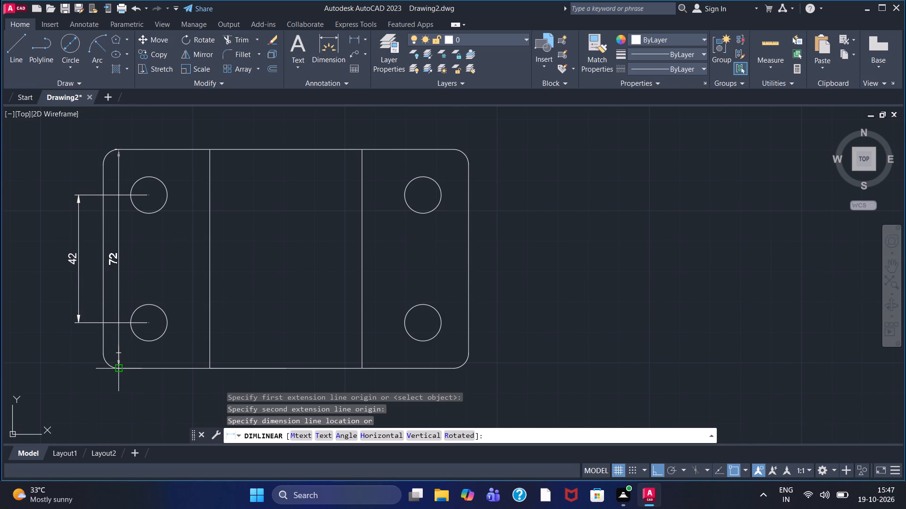
pyautogui.click(46, 322)
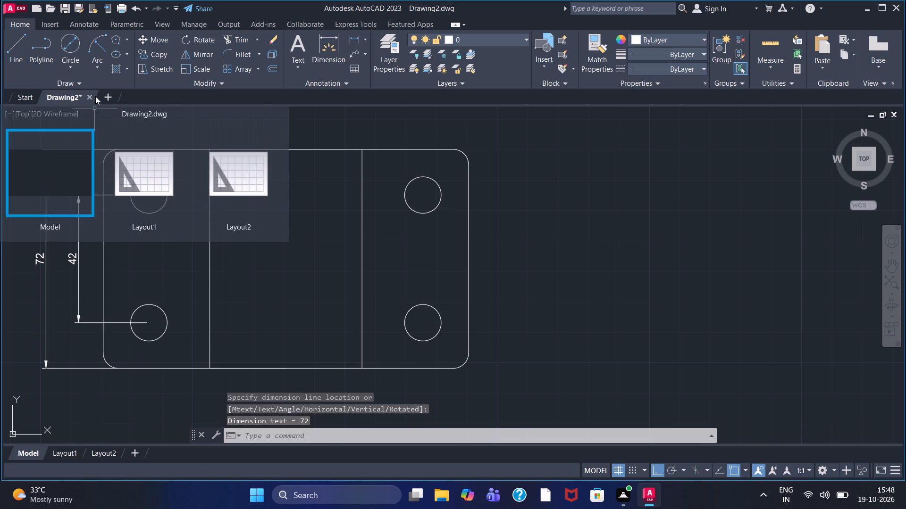
# Add a horizontal linear dimension for the plate's overall width, placed above its top edge.
pyautogui.click(354, 37)
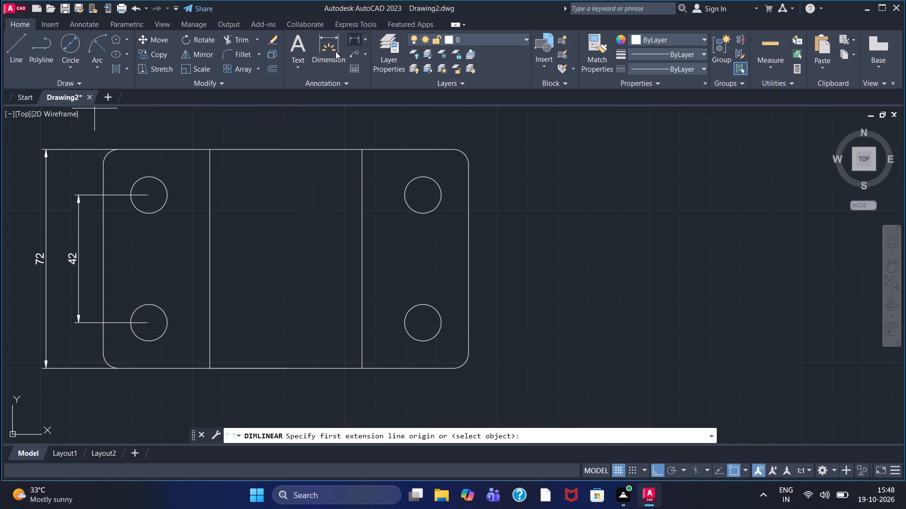
pyautogui.click(101, 162)
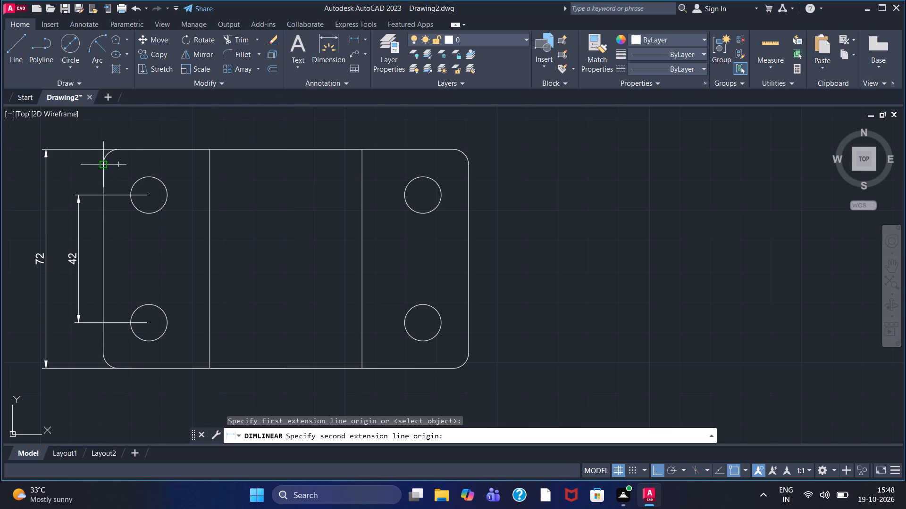
pyautogui.click(468, 179)
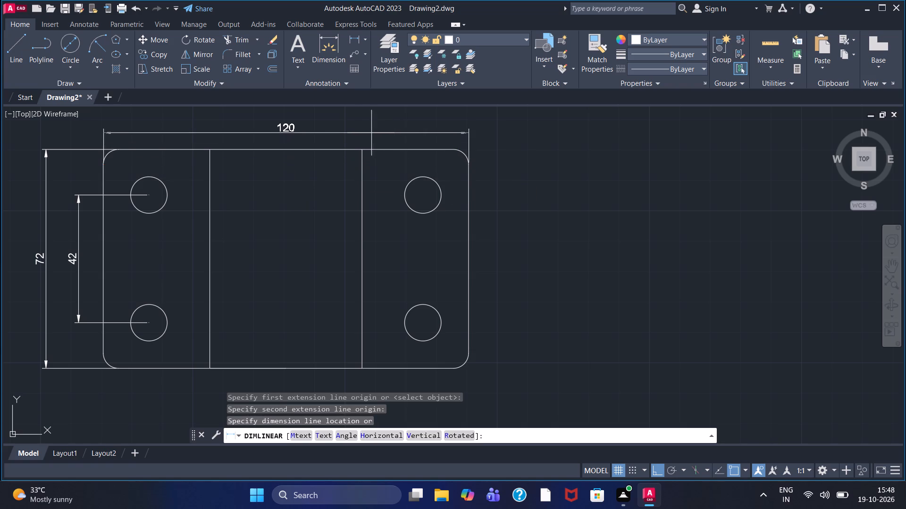
pyautogui.click(351, 124)
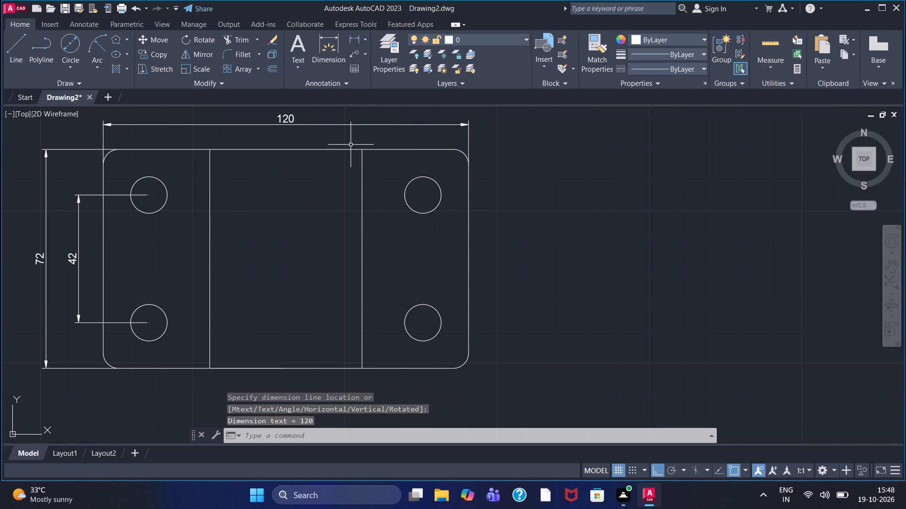
# Add a horizontal linear dimension between the centres of the two upper holes, placed between the plate and the overall width dimension.
pyautogui.moveTo(351, 144); pyautogui.dragTo(350, 169, button='middle')
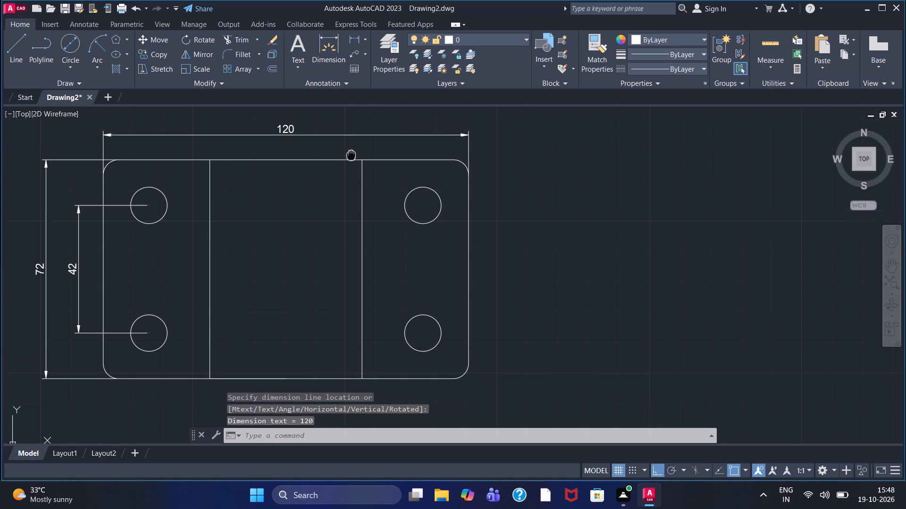
pyautogui.moveTo(350, 169); pyautogui.dragTo(344, 205, button='middle')
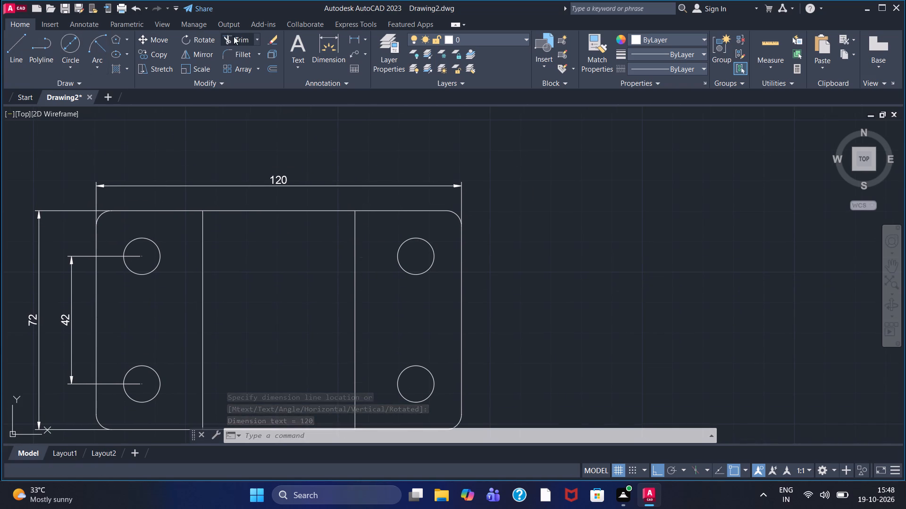
pyautogui.click(239, 36)
pyautogui.click(349, 41)
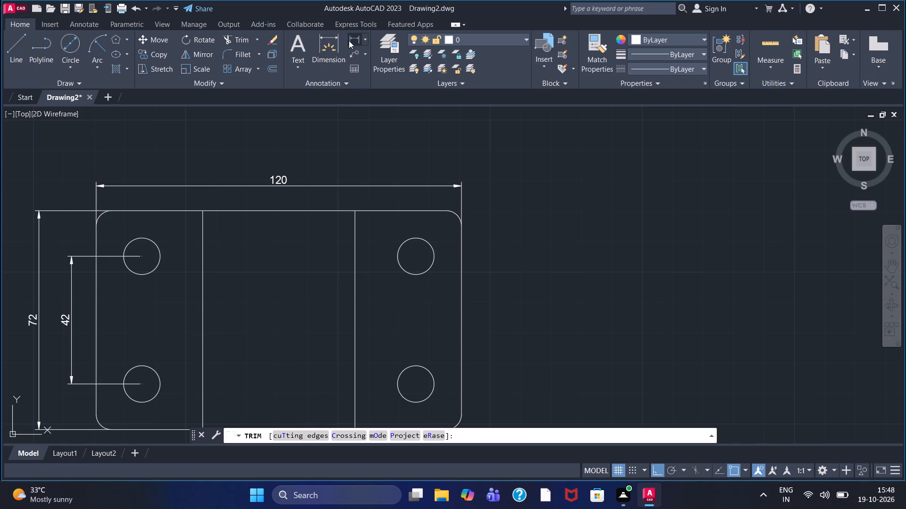
pyautogui.click(143, 255)
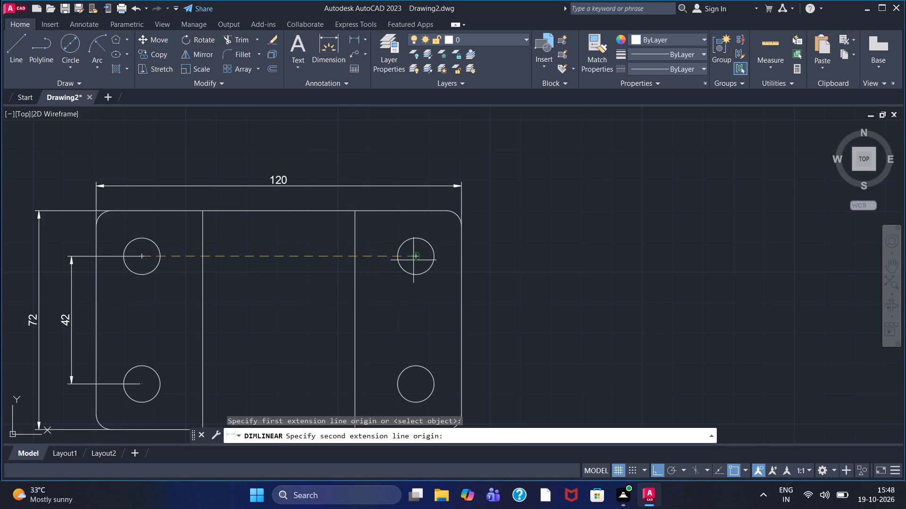
pyautogui.click(414, 260)
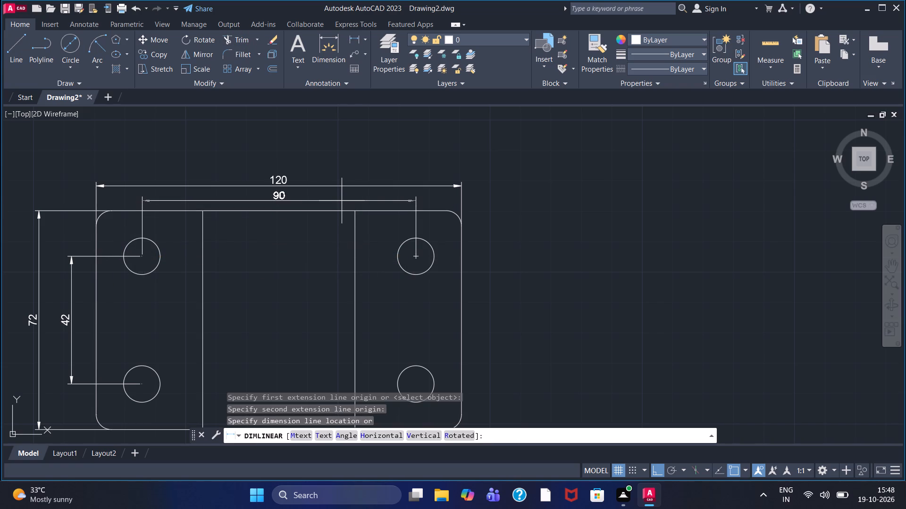
pyautogui.click(341, 199)
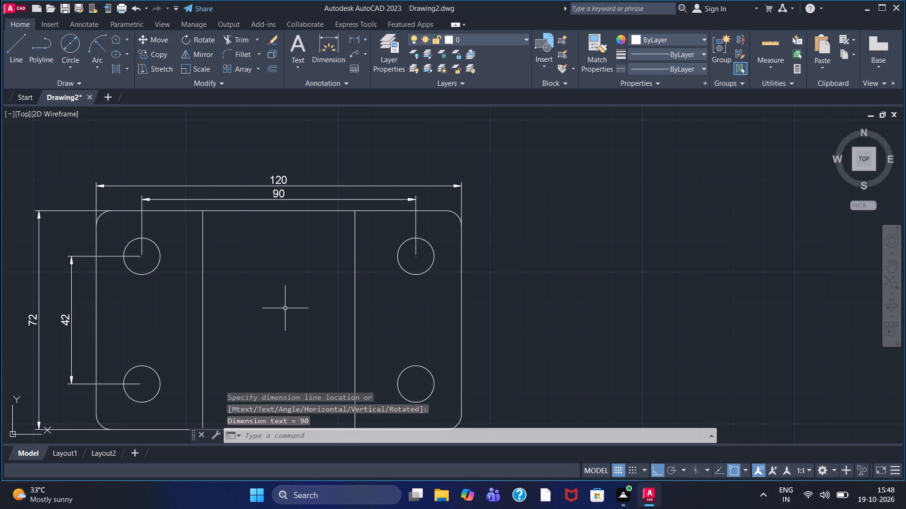
# Add a diameter dimension to the lower-right hole, with its text outside the plate's right edge.
pyautogui.moveTo(282, 304); pyautogui.dragTo(260, 265, button='middle')
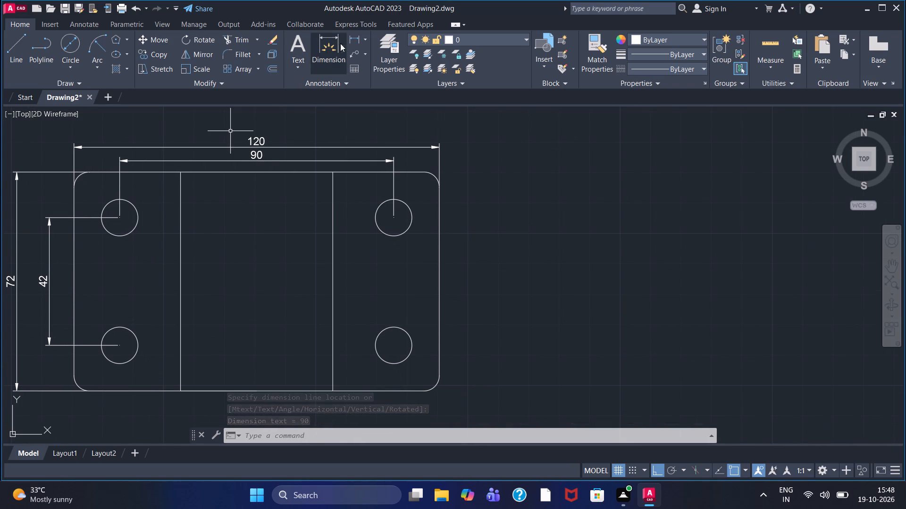
pyautogui.click(363, 40)
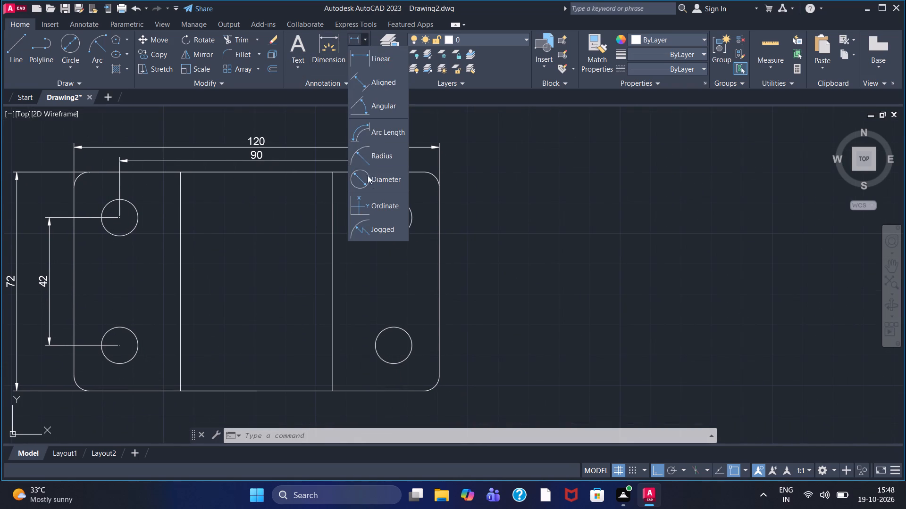
pyautogui.click(369, 180)
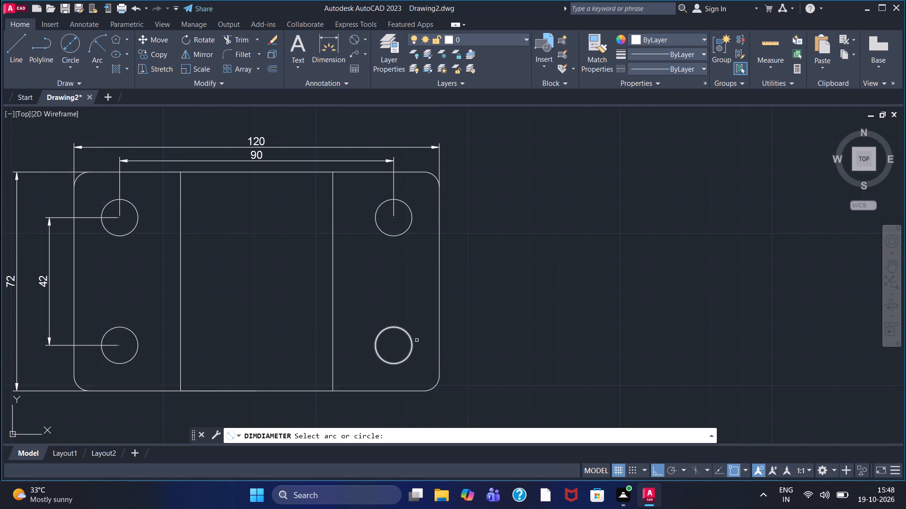
pyautogui.moveTo(407, 334); pyautogui.dragTo(417, 329)
pyautogui.click(471, 296)
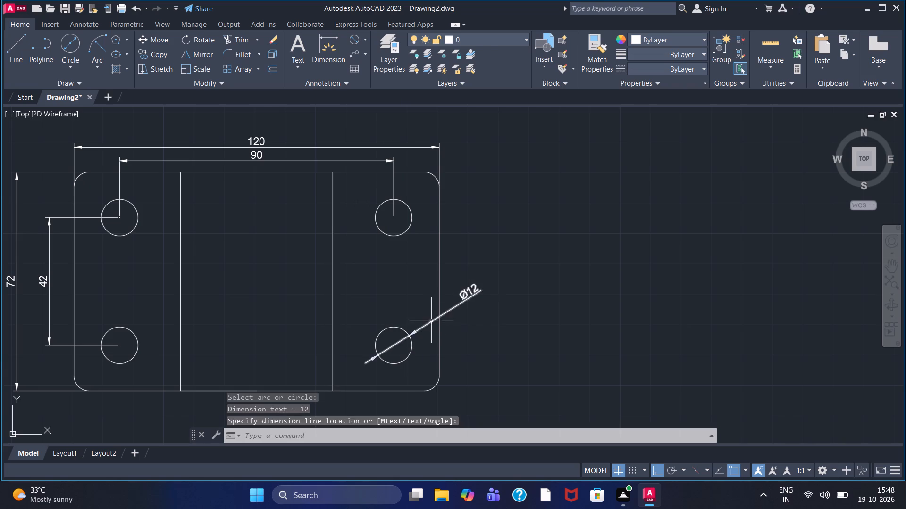
# Draw a line about 34 down from the lower end of the plate's left edge, continuing about 128 horizontally to the right.
pyautogui.scroll(-1, 431, 321)
pyautogui.moveTo(408, 304); pyautogui.dragTo(428, 219, button='middle')
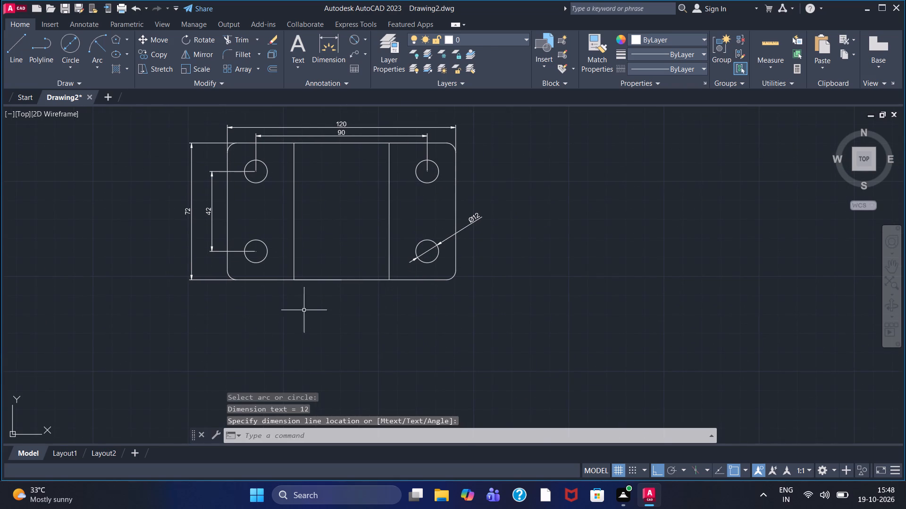
pyautogui.click(12, 61)
pyautogui.click(223, 273)
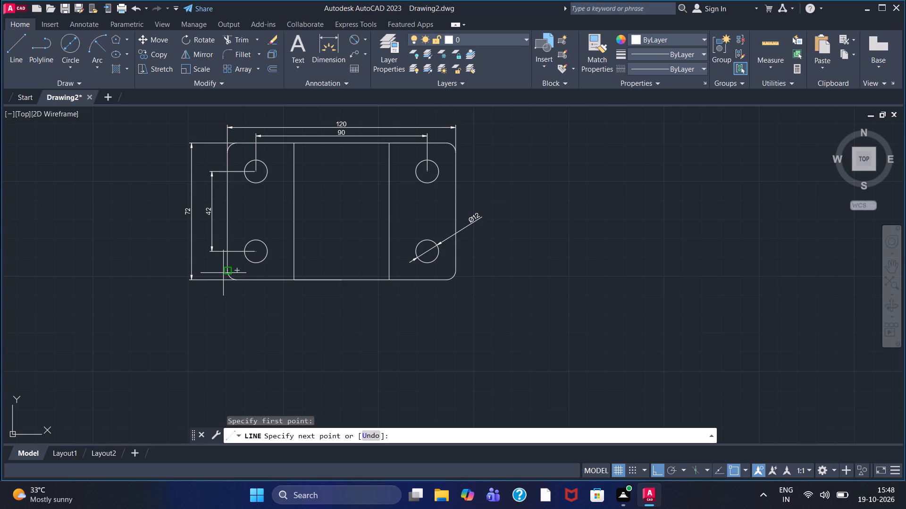
pyautogui.click(219, 335)
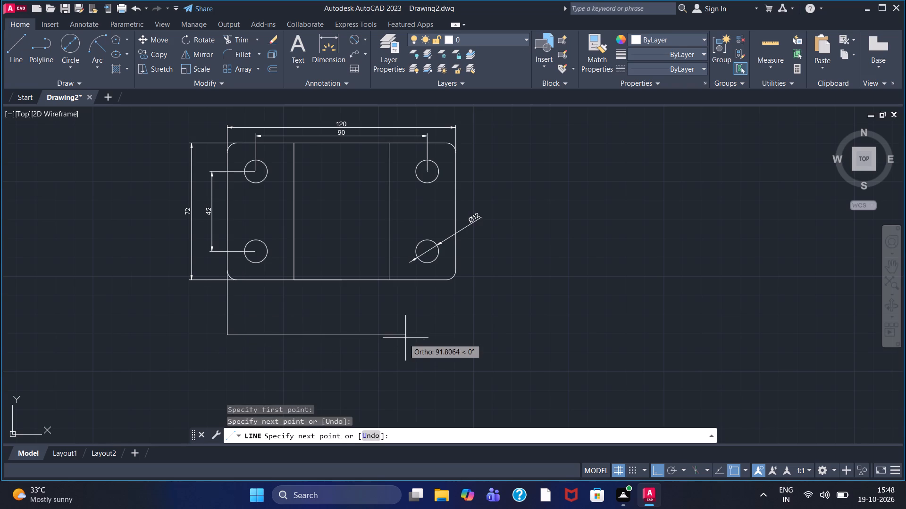
pyautogui.click(470, 335)
pyautogui.rightClick(470, 335)
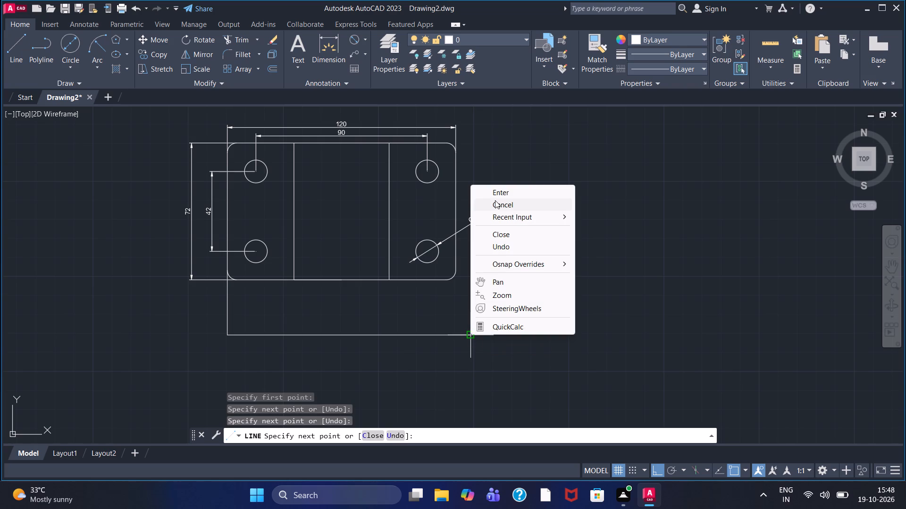
pyautogui.click(494, 194)
# Draw a vertical projection line from the lower end of the plate's right edge down past the new horizontal line.
pyautogui.click(22, 53)
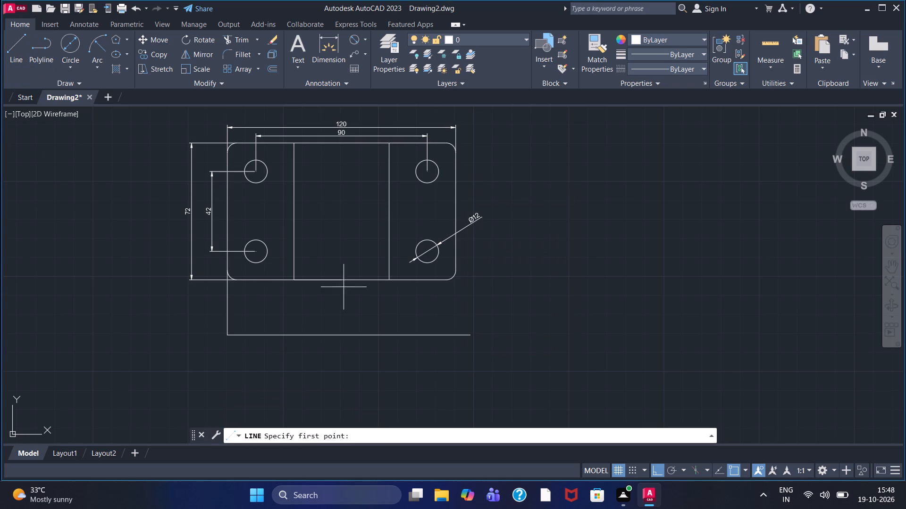
pyautogui.click(459, 269)
pyautogui.click(448, 359)
pyautogui.rightClick(448, 359)
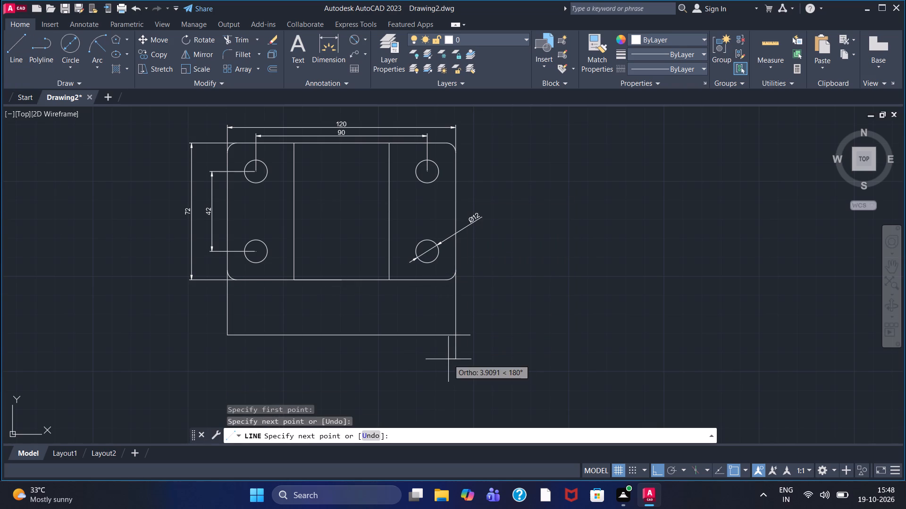
pyautogui.click(461, 224)
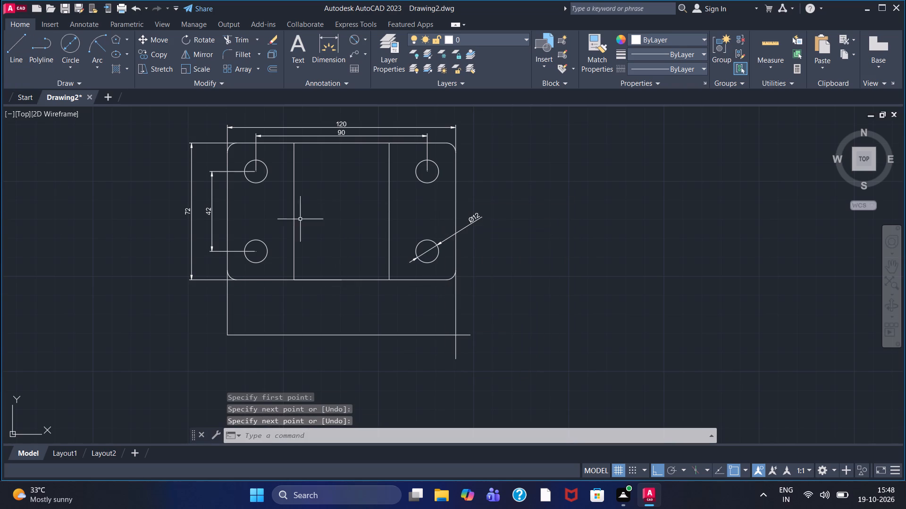
# Trim the overhanging ends at the right corner and both outer projection lines, leaving only the horizontal line below the plate.
pyautogui.click(233, 37)
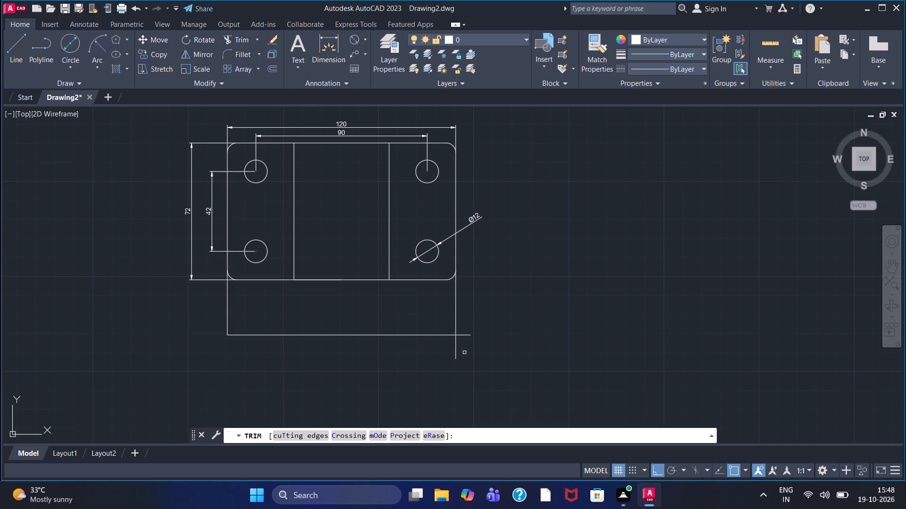
pyautogui.moveTo(453, 353); pyautogui.dragTo(469, 338)
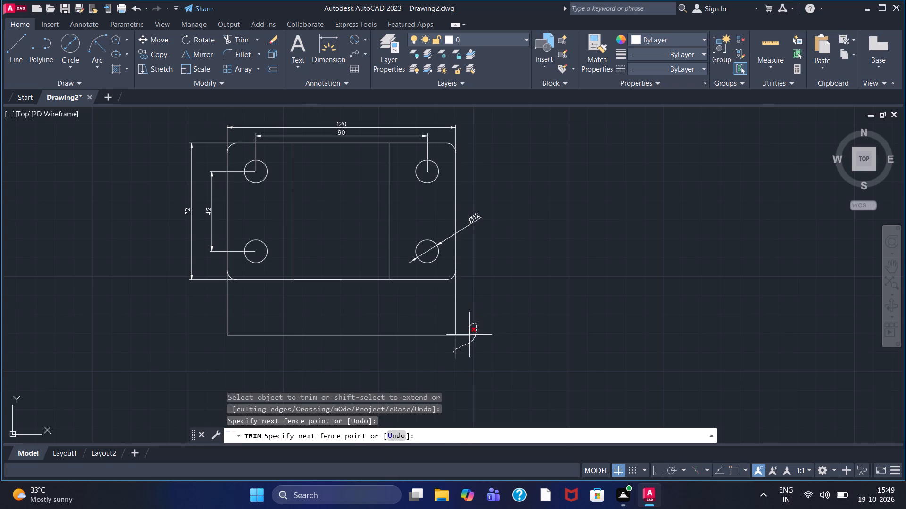
pyautogui.moveTo(469, 338); pyautogui.dragTo(470, 345)
pyautogui.moveTo(436, 312); pyautogui.dragTo(483, 306)
pyautogui.moveTo(249, 311); pyautogui.dragTo(196, 311)
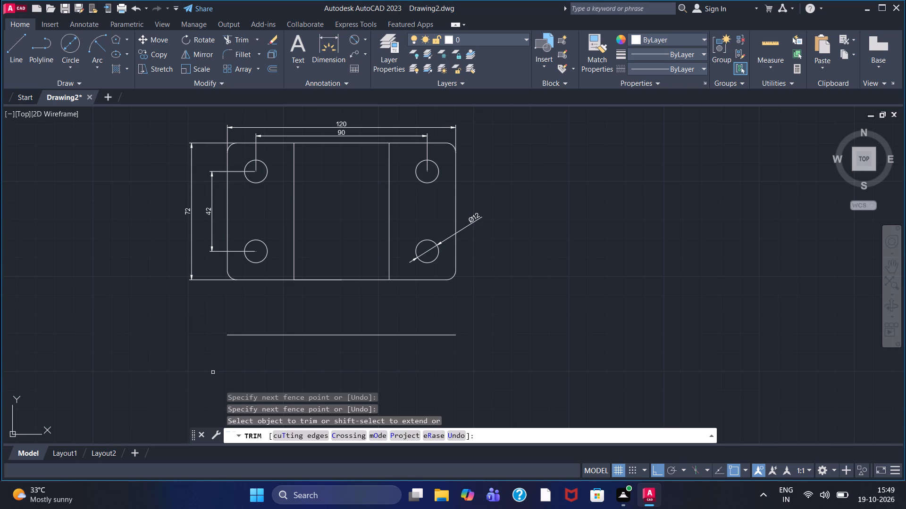
# Draw a vertical line 10 long downward from the left end of the horizontal line below the plate.
pyautogui.click(8, 56)
pyautogui.click(228, 337)
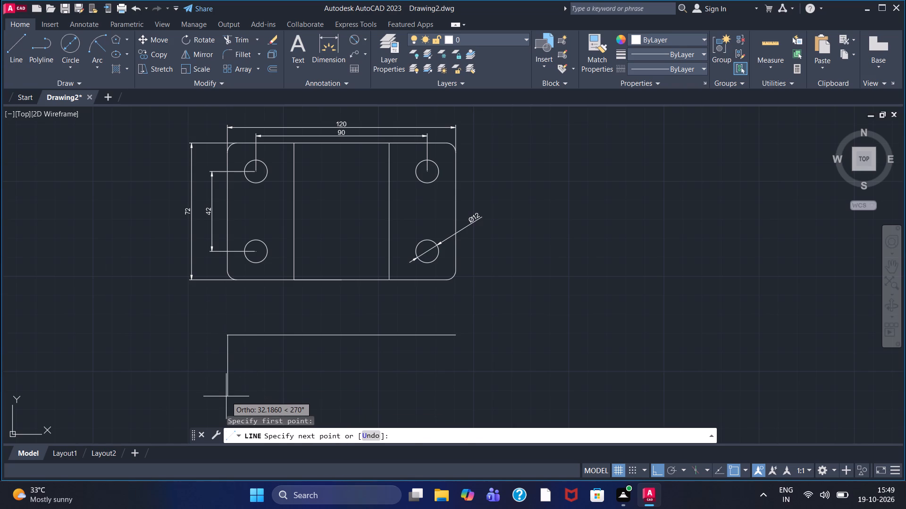
pyautogui.write('10')
pyautogui.press('Return')
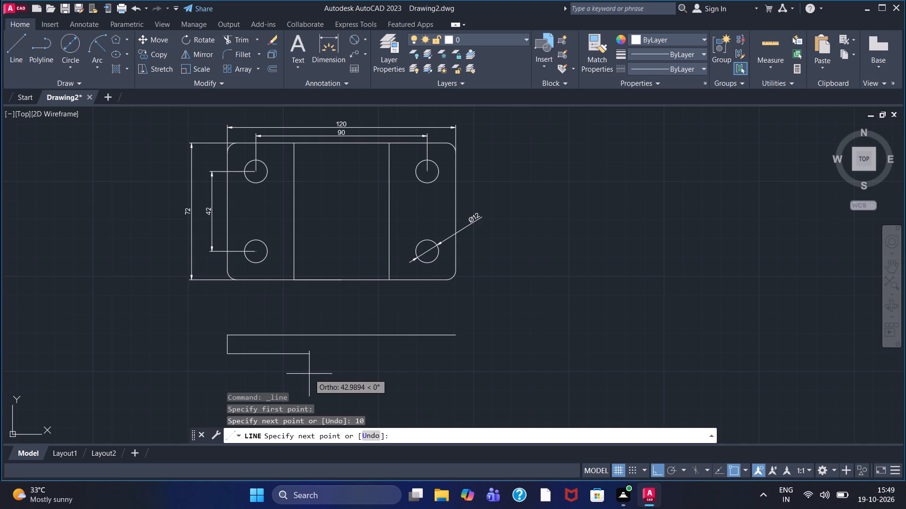
pyautogui.press('Escape')
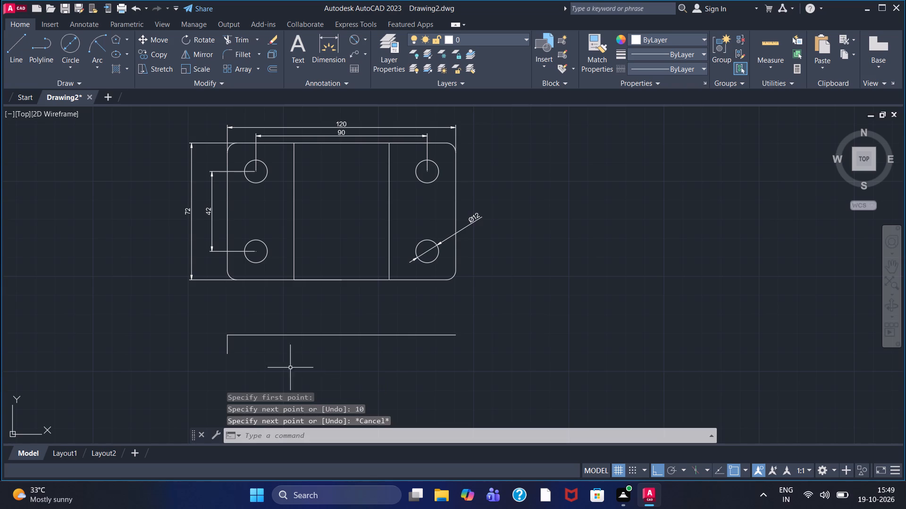
# Draw vertical projection lines from the bottom ends of the plate's two inner lines down past the horizontal line below.
pyautogui.click(11, 68)
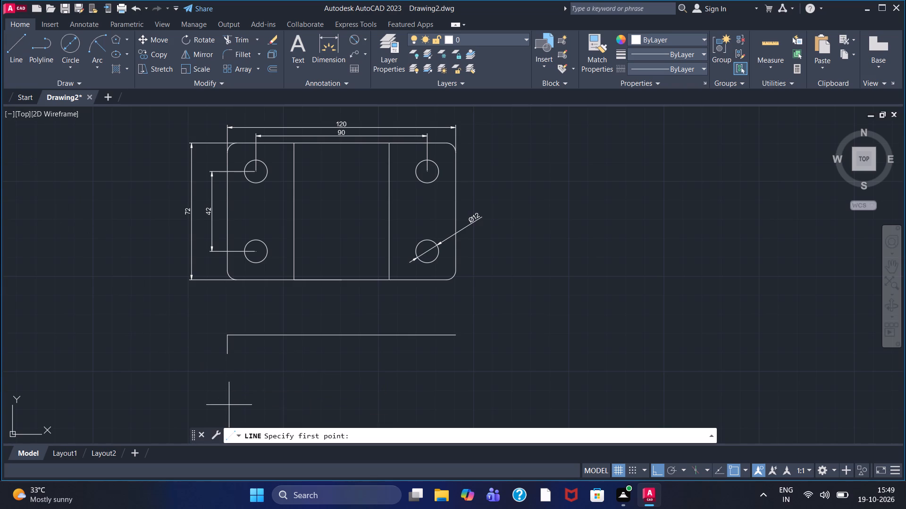
pyautogui.click(295, 277)
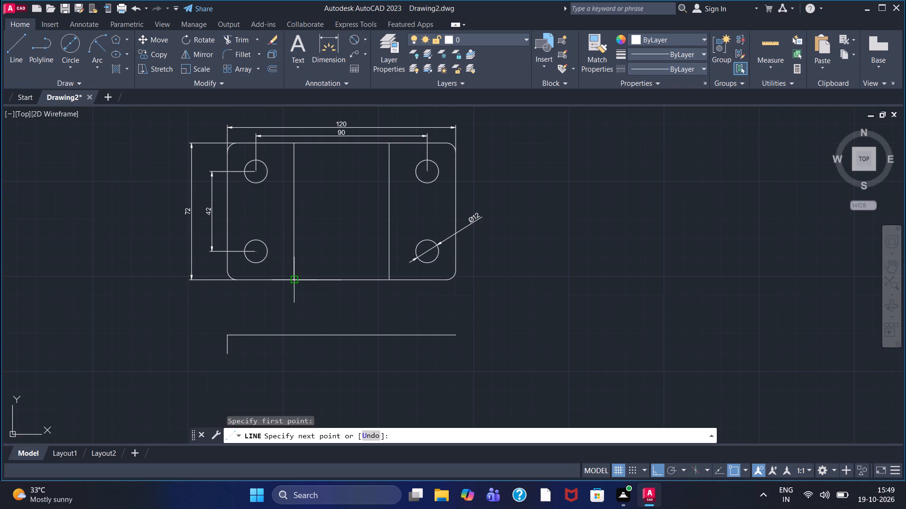
pyautogui.click(292, 379)
pyautogui.press('Escape')
pyautogui.click(20, 50)
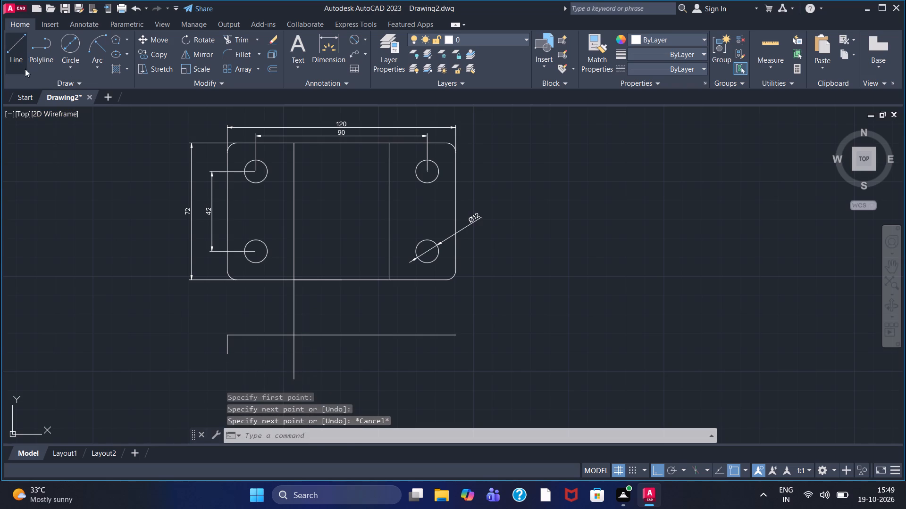
pyautogui.click(392, 282)
pyautogui.click(401, 372)
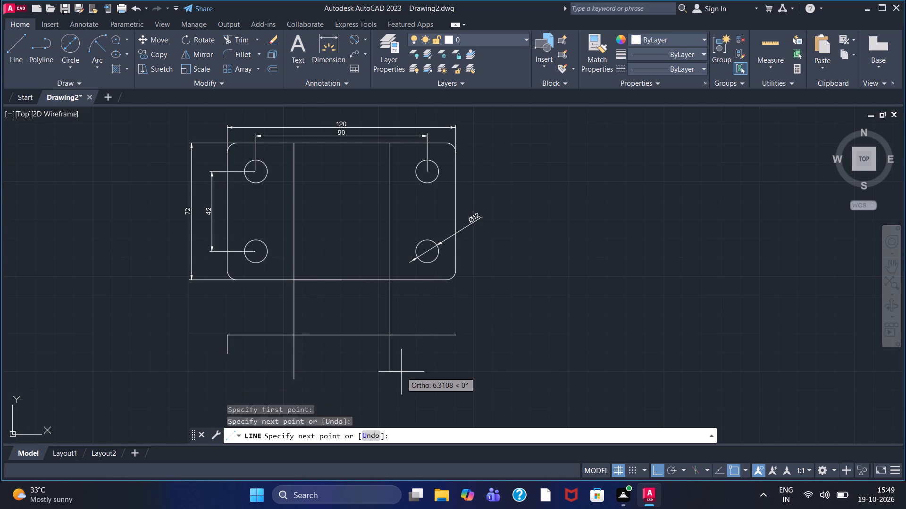
pyautogui.press('Escape')
# Complete the front view's base rectangle with a 120 long bottom line and a right side up to the top line.
pyautogui.click(15, 64)
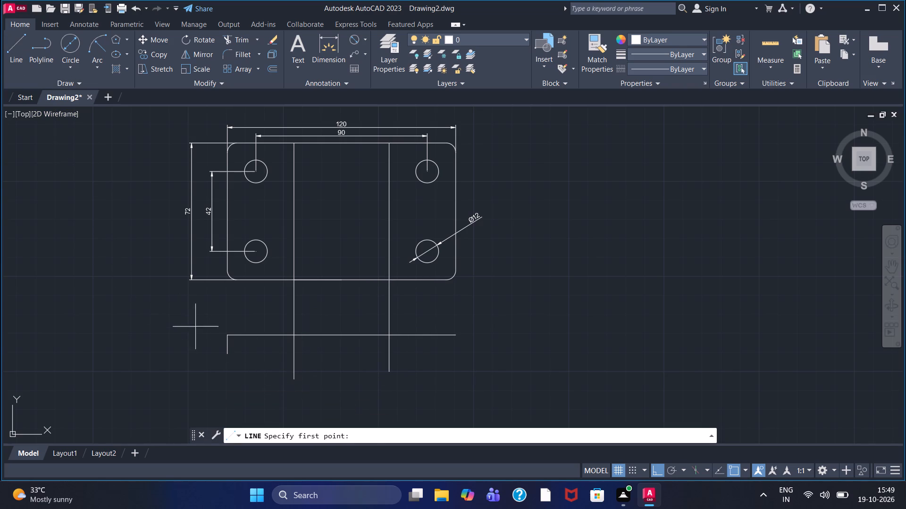
pyautogui.click(226, 352)
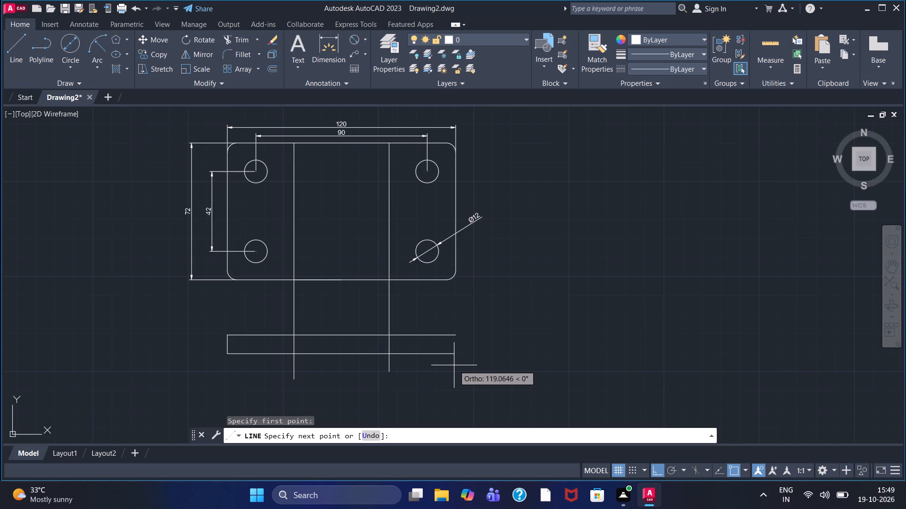
pyautogui.write('120')
pyautogui.press('Return')
pyautogui.click(454, 337)
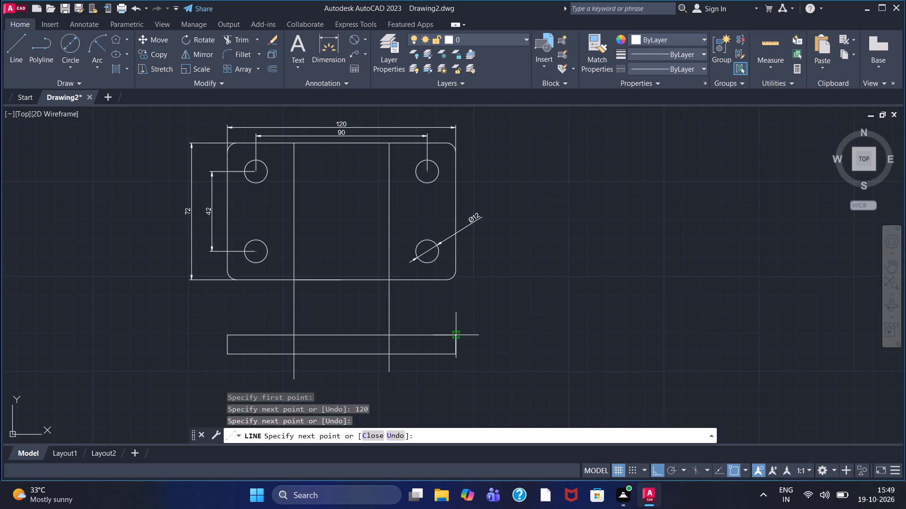
pyautogui.press('Escape')
pyautogui.scroll(-1, 493, 337)
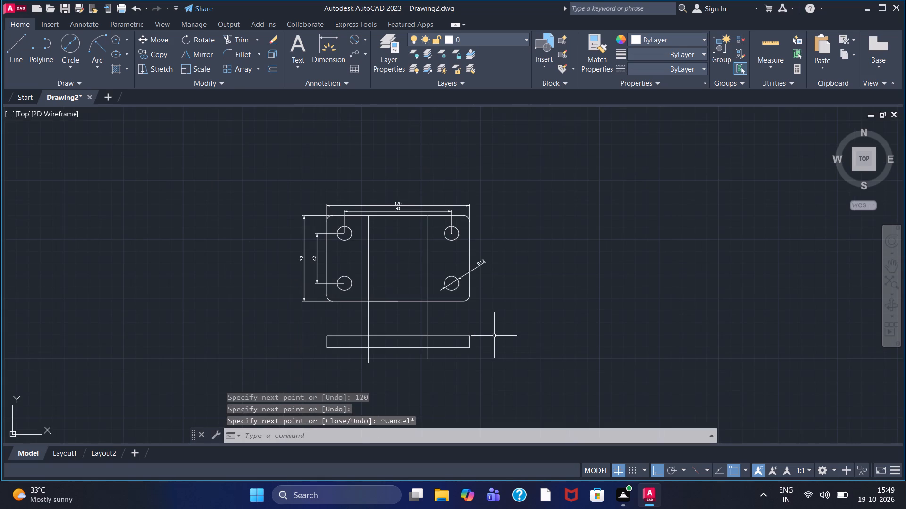
# Trim the ends of the two inner projection lines that extend below the front view's base rectangle.
pyautogui.scroll(1, 494, 336)
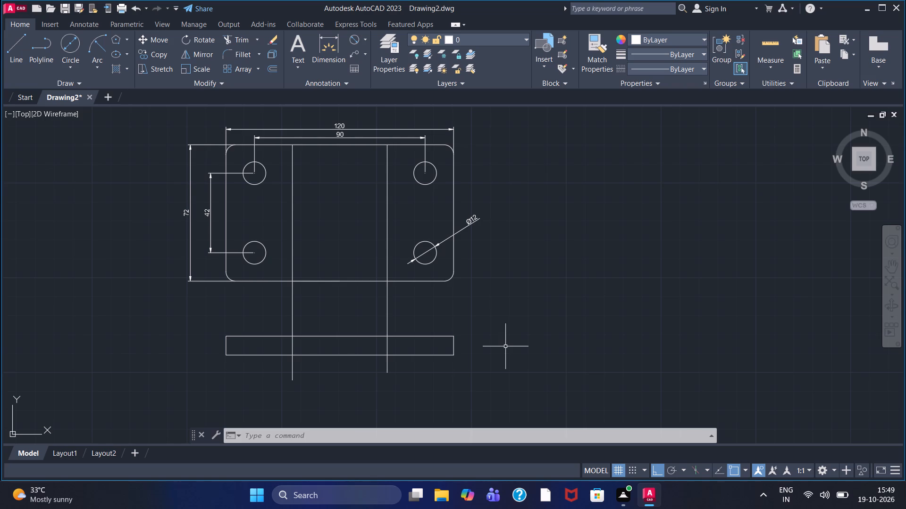
pyautogui.scroll(1, 442, 321)
pyautogui.scroll(-1, 442, 321)
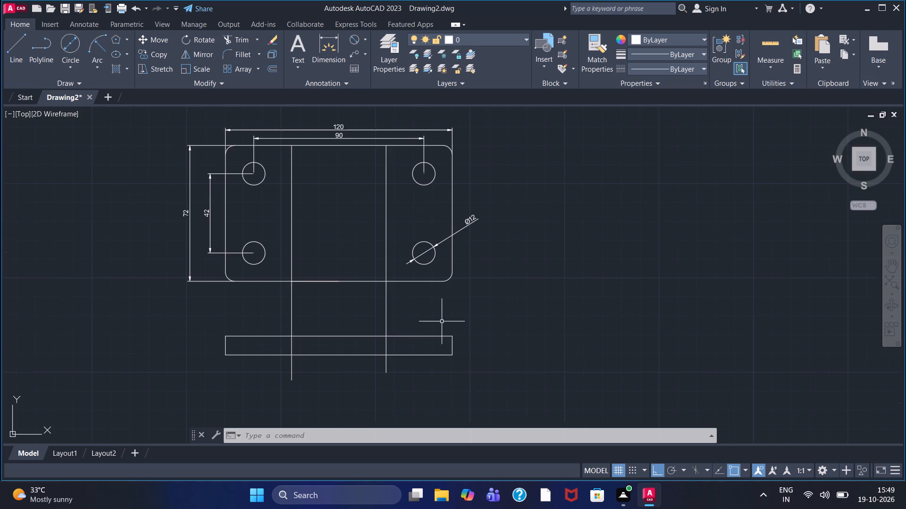
pyautogui.moveTo(442, 321); pyautogui.dragTo(456, 334, button='middle')
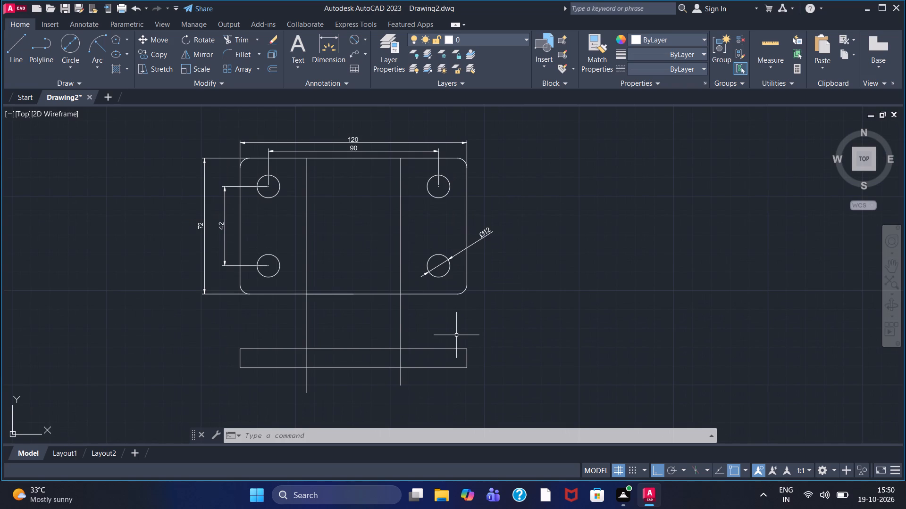
pyautogui.scroll(1, 429, 320)
pyautogui.moveTo(429, 321); pyautogui.dragTo(448, 296, button='middle')
pyautogui.scroll(-1, 448, 296)
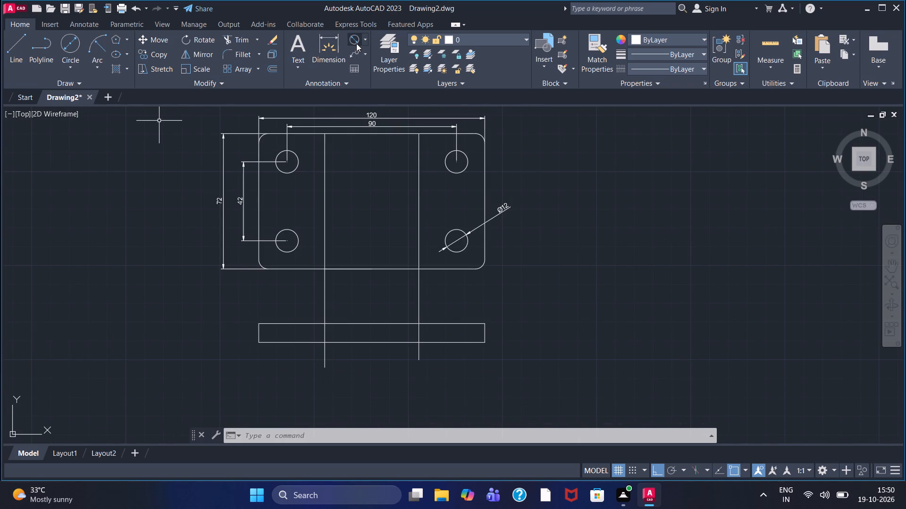
pyautogui.click(233, 39)
pyautogui.moveTo(316, 356); pyautogui.dragTo(430, 350)
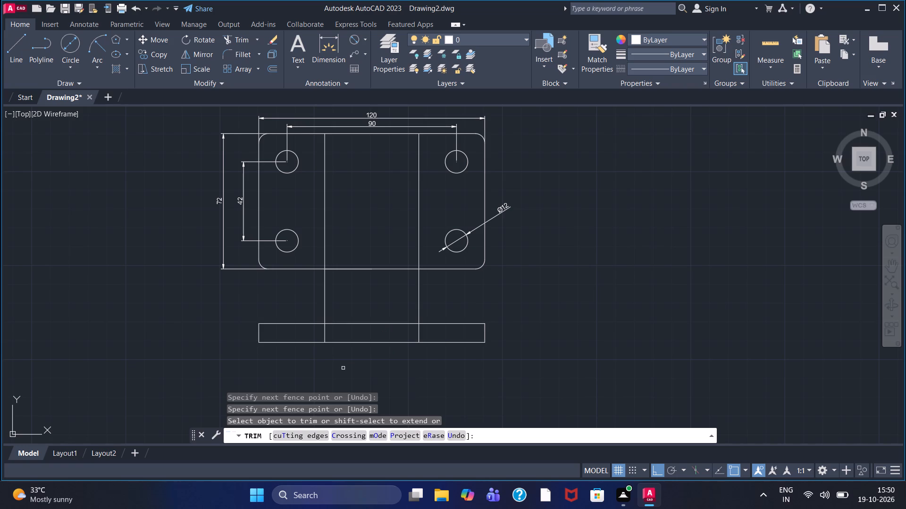
# Draw a horizontal line across the base rectangle at mid-height, from the left side's midpoint to the right side.
pyautogui.click(22, 51)
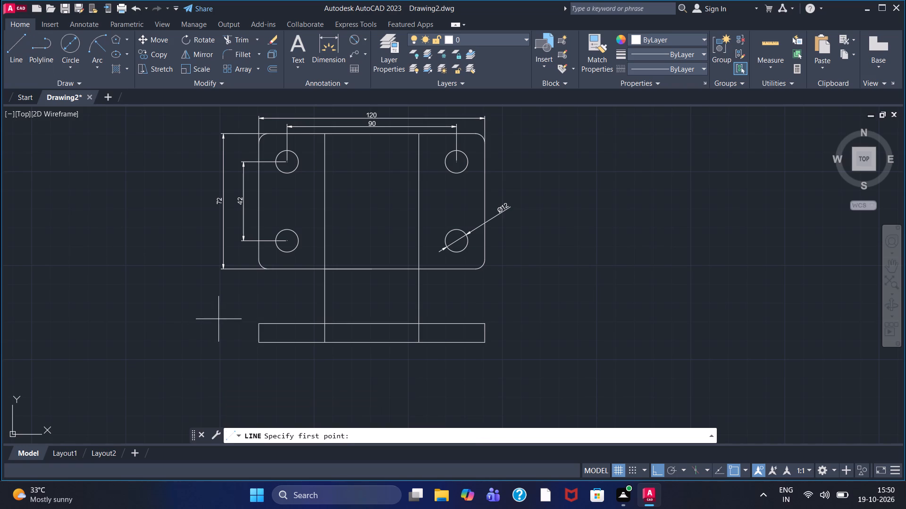
pyautogui.click(259, 332)
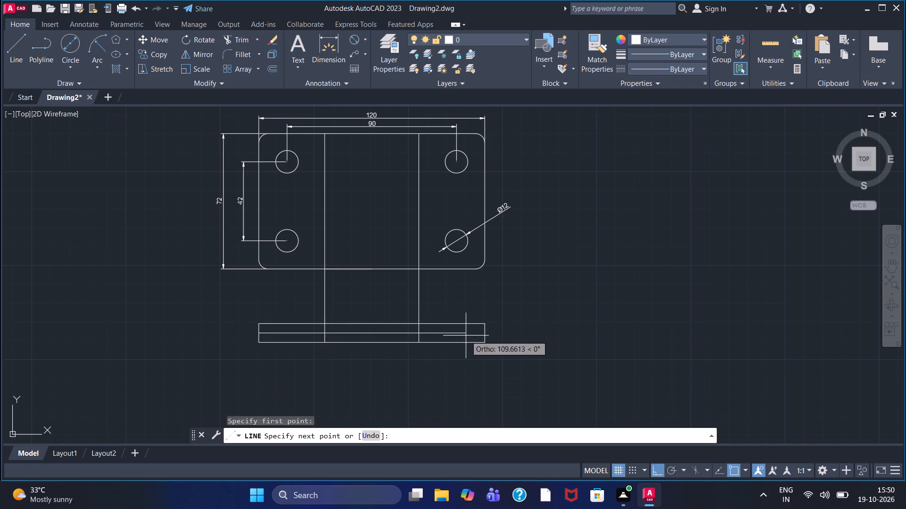
pyautogui.doubleClick(486, 337)
pyautogui.rightClick(486, 337)
pyautogui.click(512, 345)
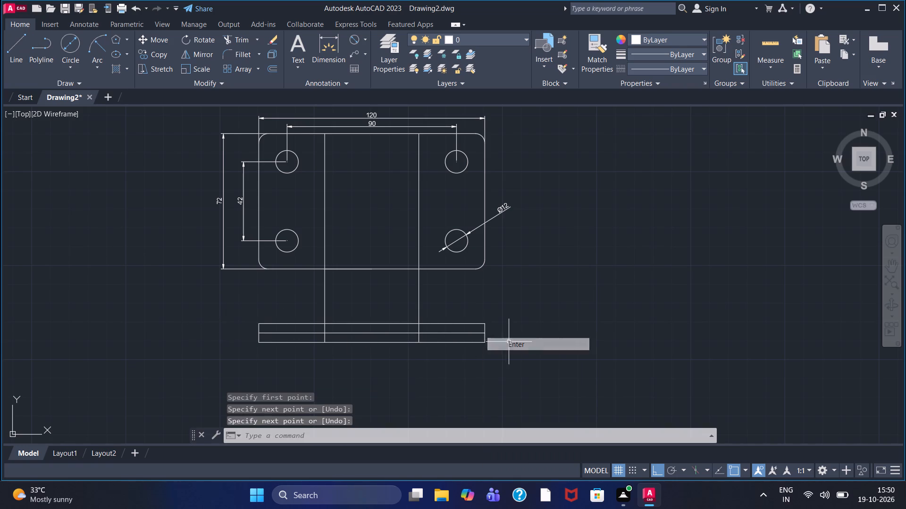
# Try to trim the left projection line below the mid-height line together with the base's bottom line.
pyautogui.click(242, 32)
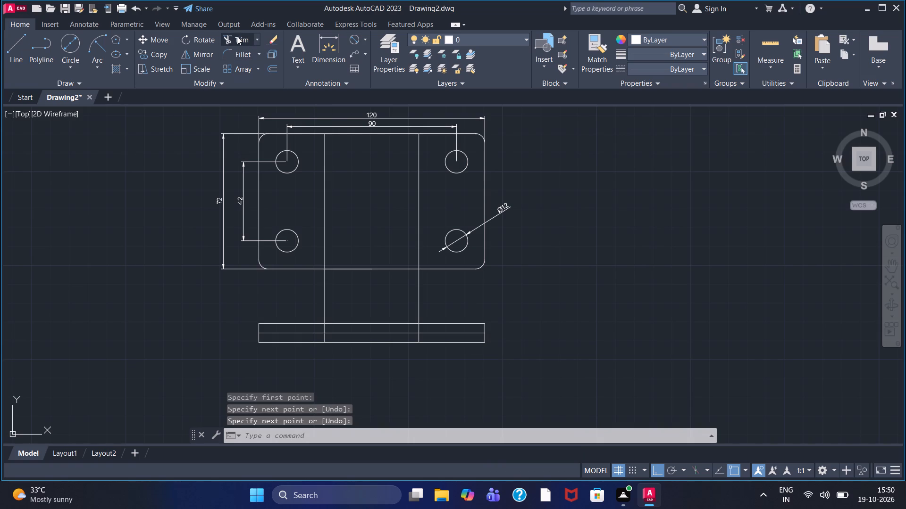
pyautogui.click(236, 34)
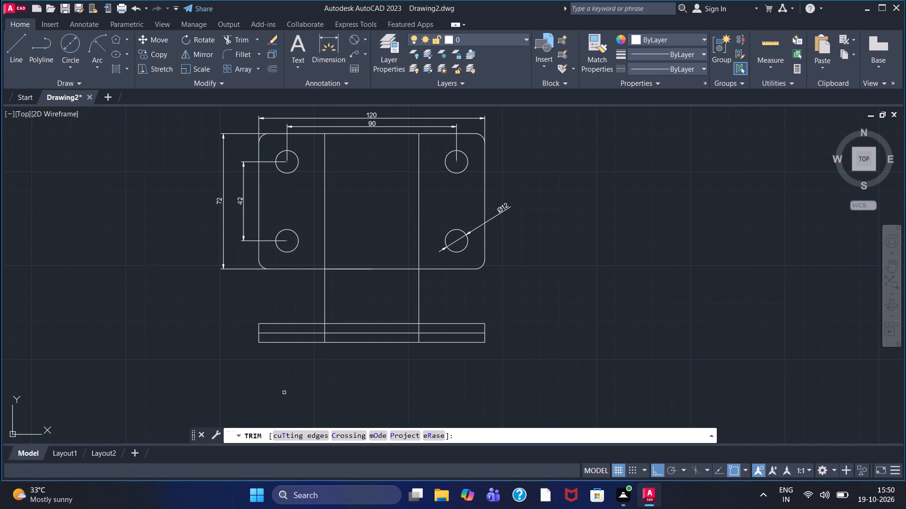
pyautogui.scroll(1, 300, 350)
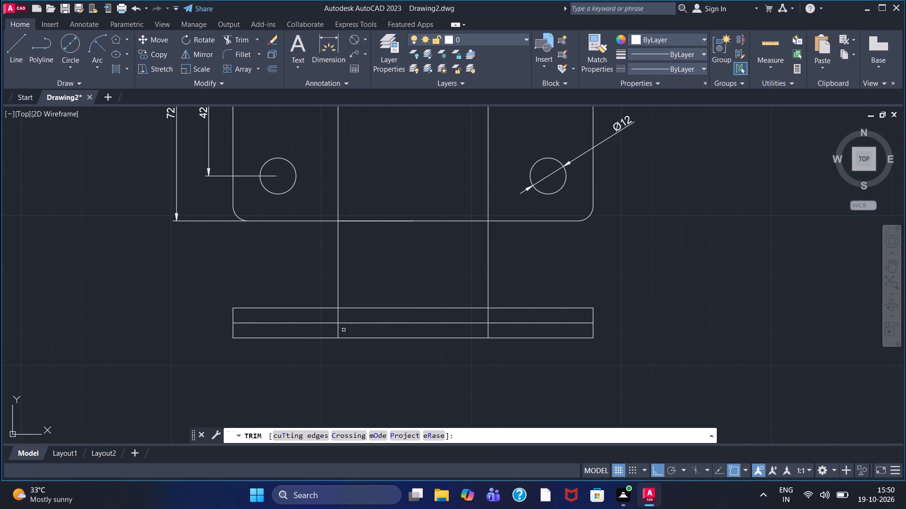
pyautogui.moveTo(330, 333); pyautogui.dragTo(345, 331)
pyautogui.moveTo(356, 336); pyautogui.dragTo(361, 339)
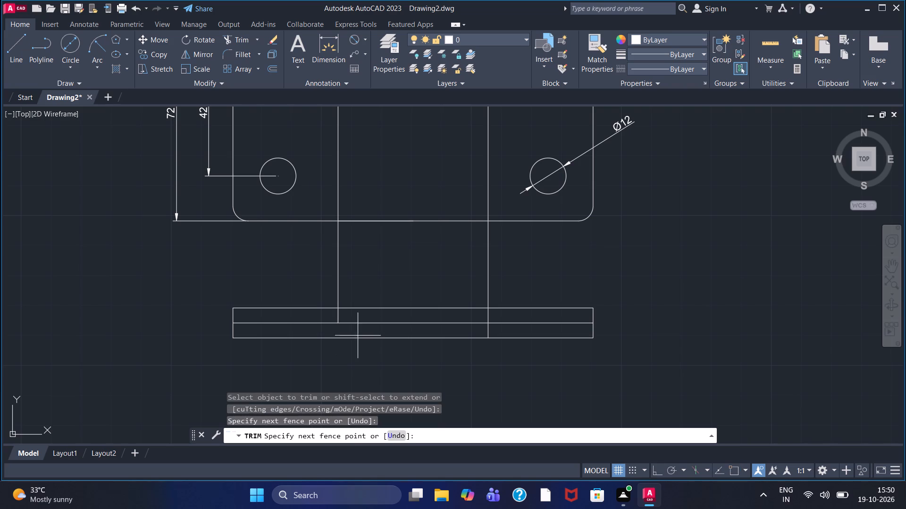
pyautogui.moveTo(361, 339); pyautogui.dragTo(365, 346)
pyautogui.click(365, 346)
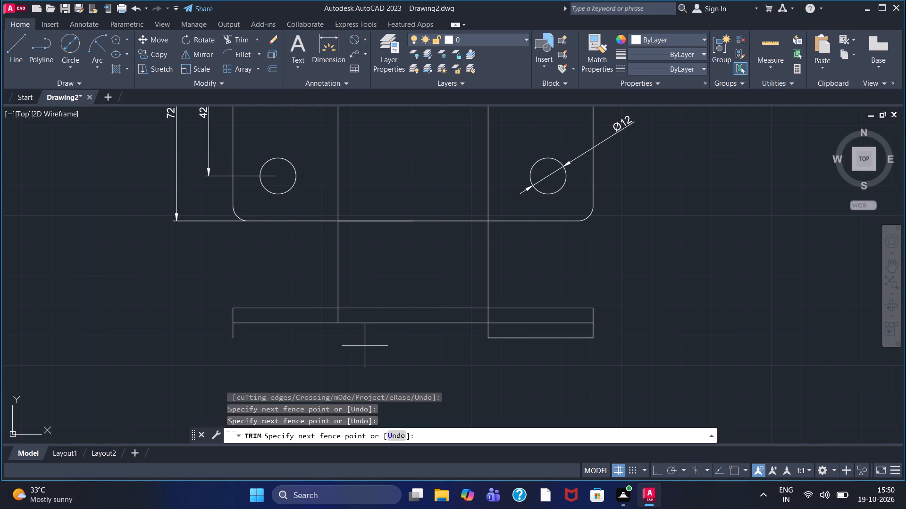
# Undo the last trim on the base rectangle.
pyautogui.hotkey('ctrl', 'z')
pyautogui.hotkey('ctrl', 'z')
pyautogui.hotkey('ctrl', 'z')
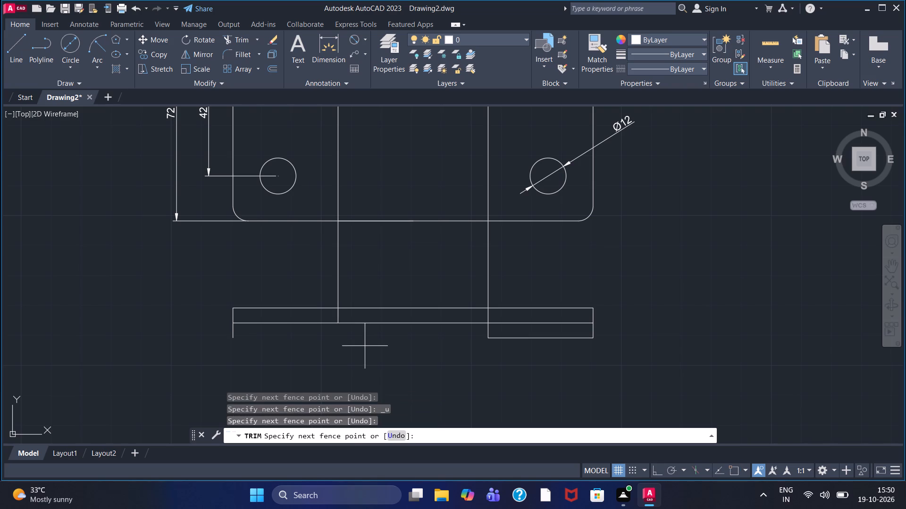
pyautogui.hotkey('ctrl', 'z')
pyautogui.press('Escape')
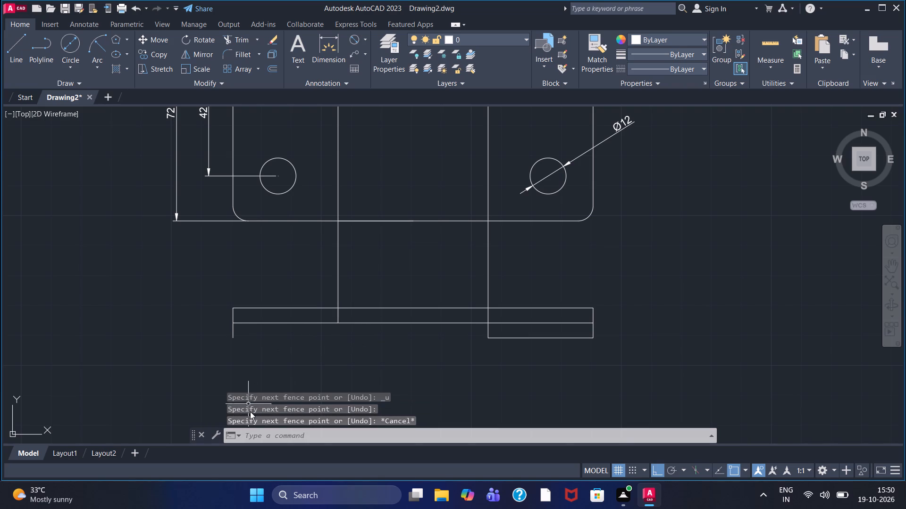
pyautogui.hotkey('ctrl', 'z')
# Trim the base's bottom line between the two projection lines, and both projection lines below the mid-height line.
pyautogui.scroll(1, 326, 307)
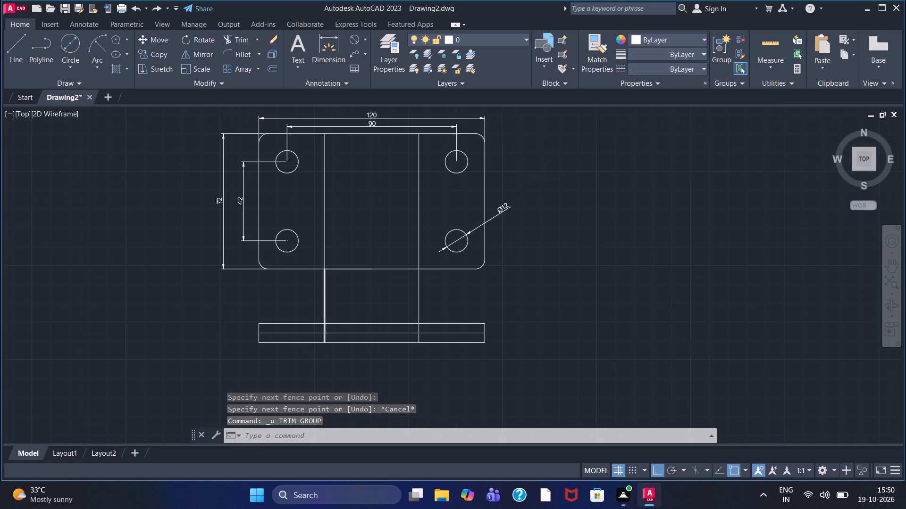
pyautogui.click(237, 42)
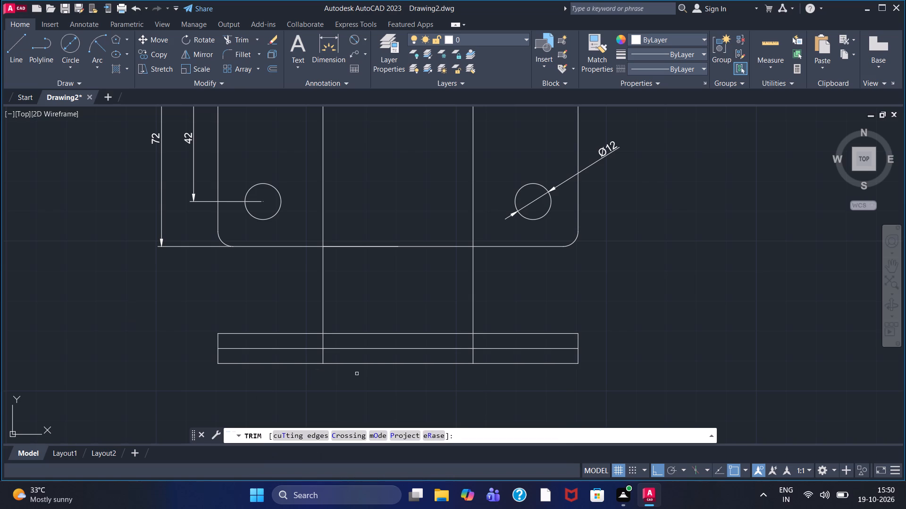
pyautogui.moveTo(370, 372); pyautogui.dragTo(371, 364)
pyautogui.doubleClick(371, 364)
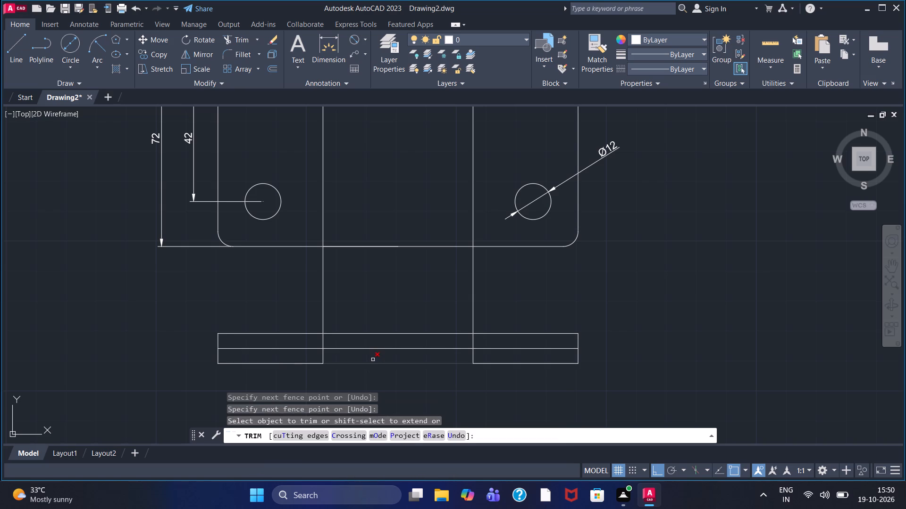
pyautogui.moveTo(373, 360); pyautogui.dragTo(369, 376)
pyautogui.moveTo(317, 354); pyautogui.dragTo(324, 354)
pyautogui.moveTo(469, 356); pyautogui.dragTo(479, 355)
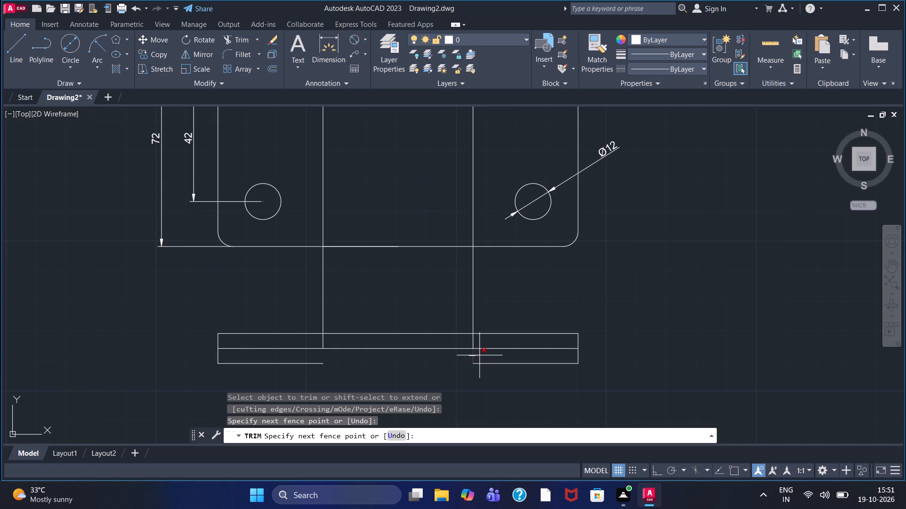
pyautogui.moveTo(479, 355); pyautogui.dragTo(480, 355)
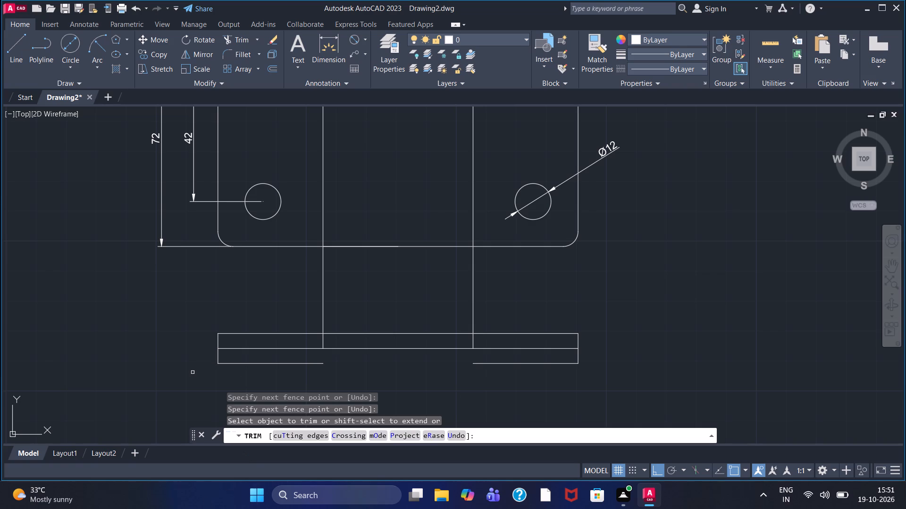
# With Ortho off, draw a slanted line from the left bottom segment's inner end up and inward past the mid-height line.
pyautogui.click(20, 49)
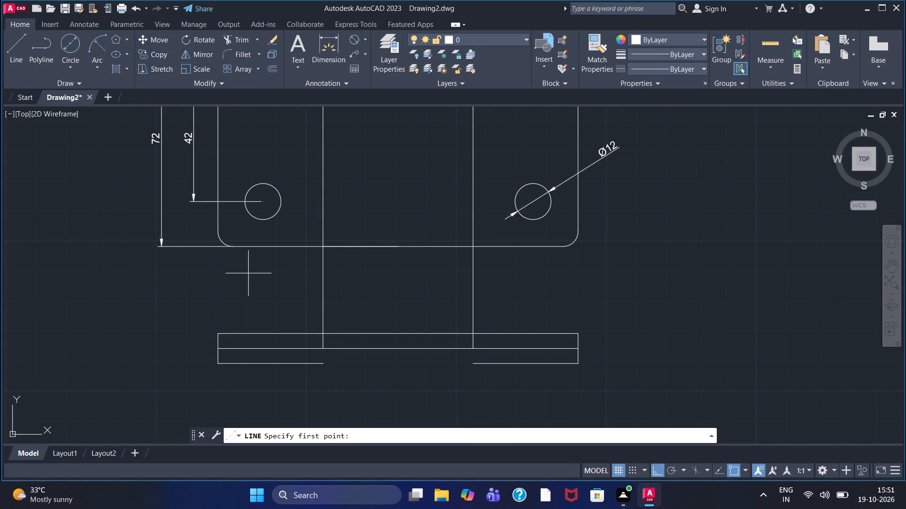
pyautogui.press('F8')
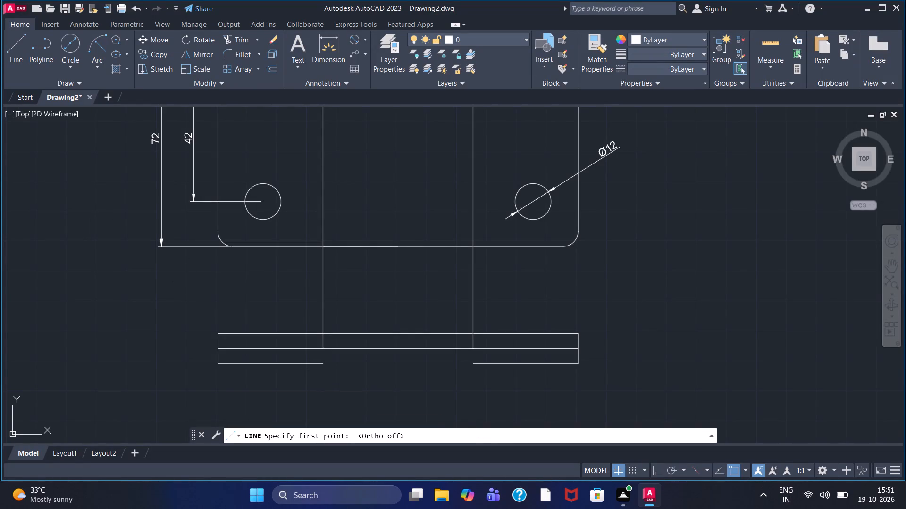
pyautogui.click(321, 362)
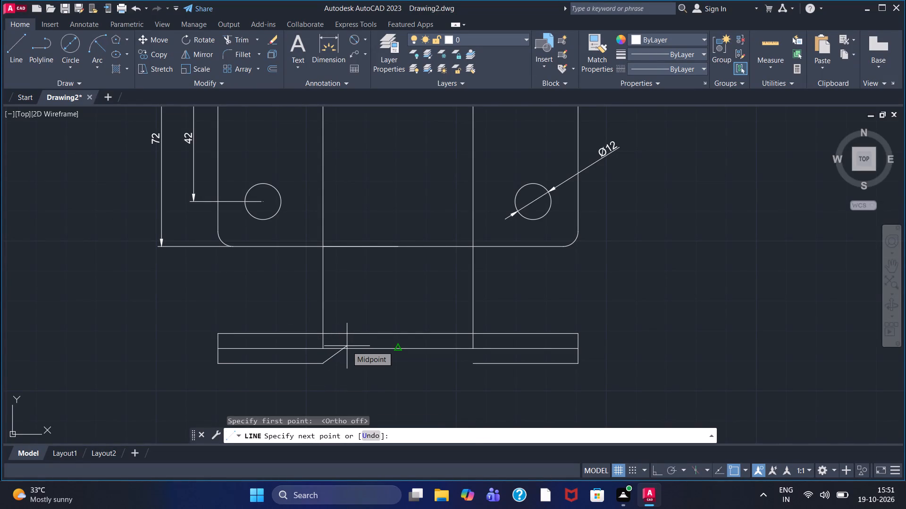
pyautogui.scroll(2, 350, 346)
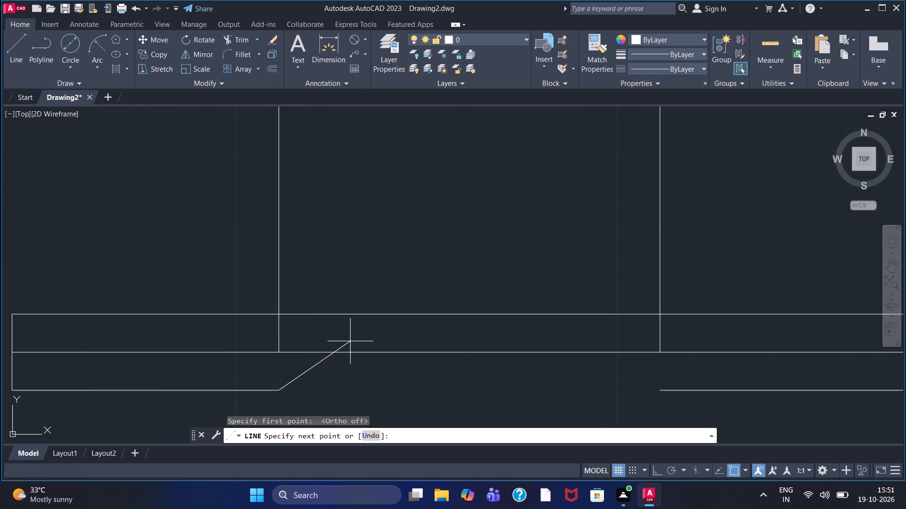
pyautogui.click(350, 341)
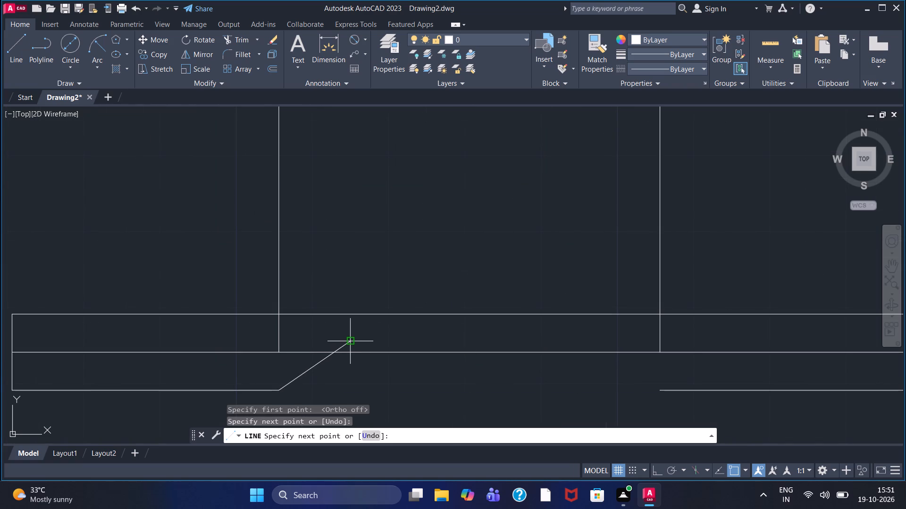
pyautogui.press('Escape')
# Draw a slanted line from the right bottom segment's inner end up and inward past the mid-height line.
pyautogui.click(16, 58)
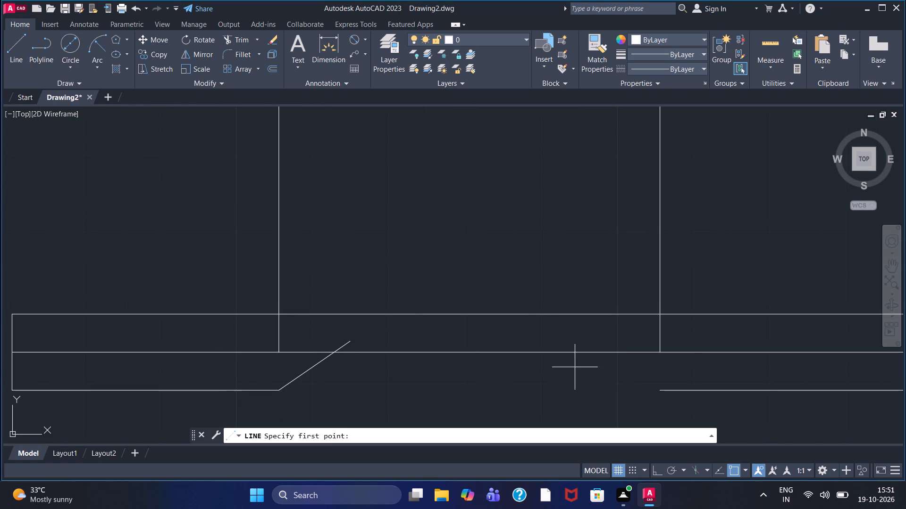
pyautogui.click(659, 392)
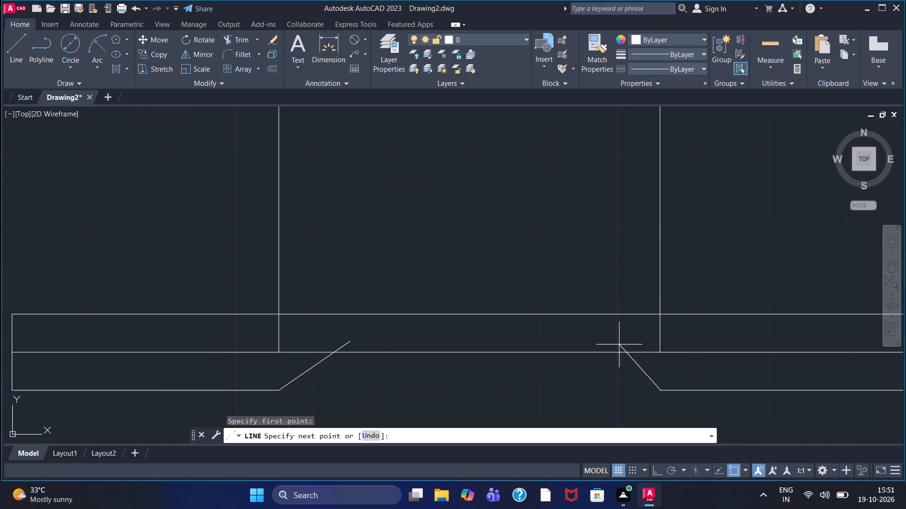
pyautogui.click(617, 343)
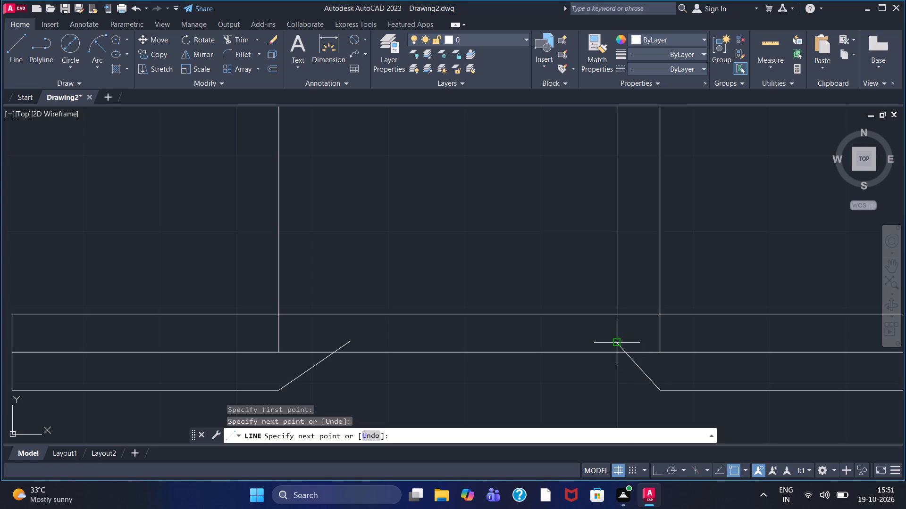
pyautogui.rightClick(607, 330)
pyautogui.click(619, 335)
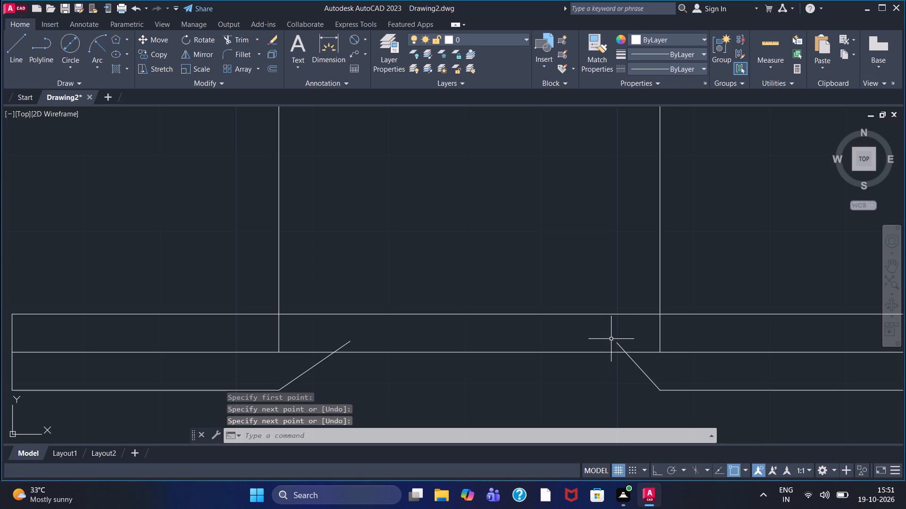
# Trim the ends of both slanted lines that extend above the base's mid-height line.
pyautogui.scroll(1, 611, 339)
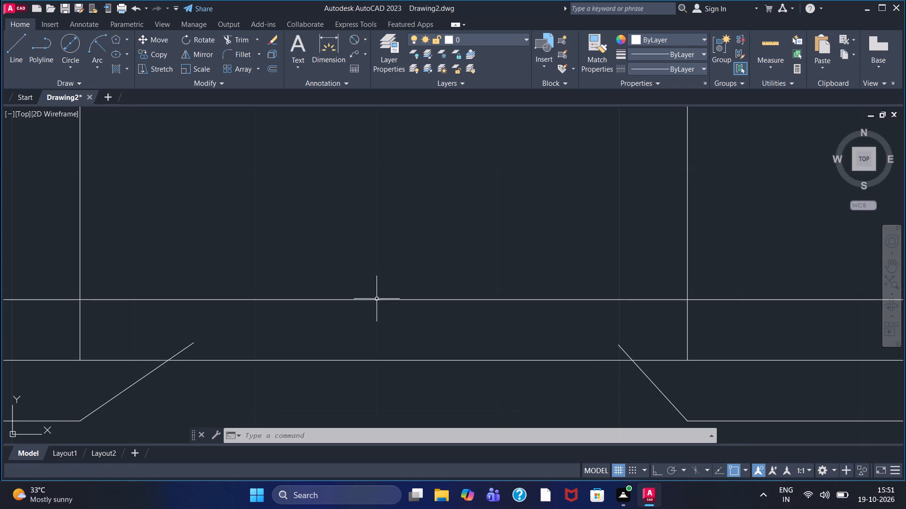
pyautogui.click(230, 33)
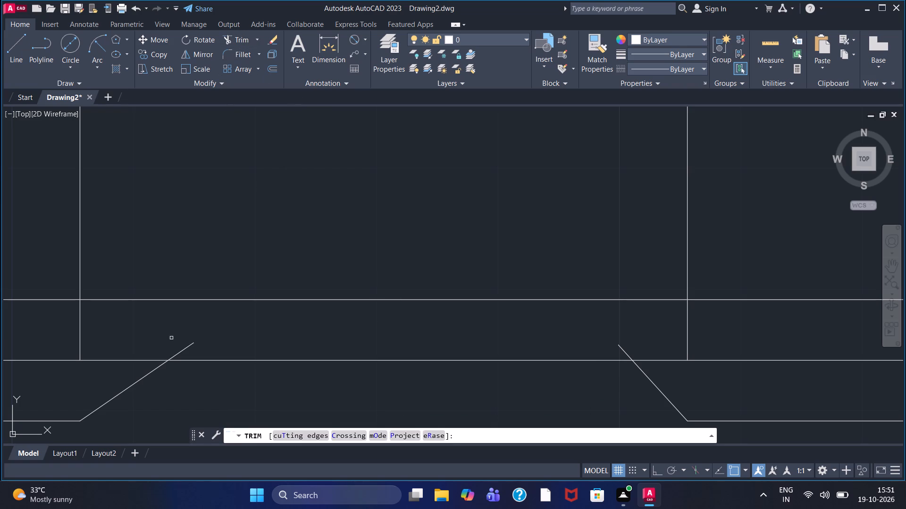
pyautogui.moveTo(171, 338); pyautogui.dragTo(199, 349)
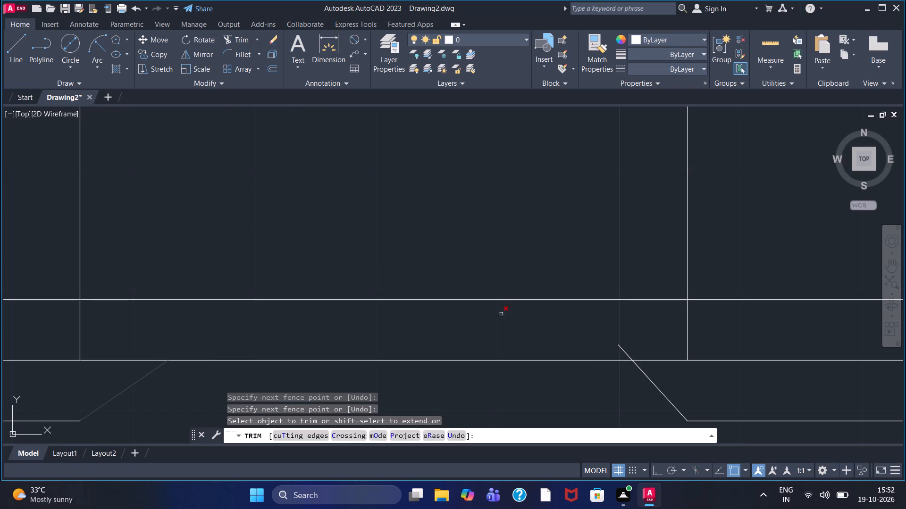
pyautogui.moveTo(618, 353); pyautogui.dragTo(633, 351)
pyautogui.scroll(-1, 624, 341)
pyautogui.moveTo(617, 334); pyautogui.dragTo(547, 315, button='middle')
pyautogui.scroll(-1, 617, 334)
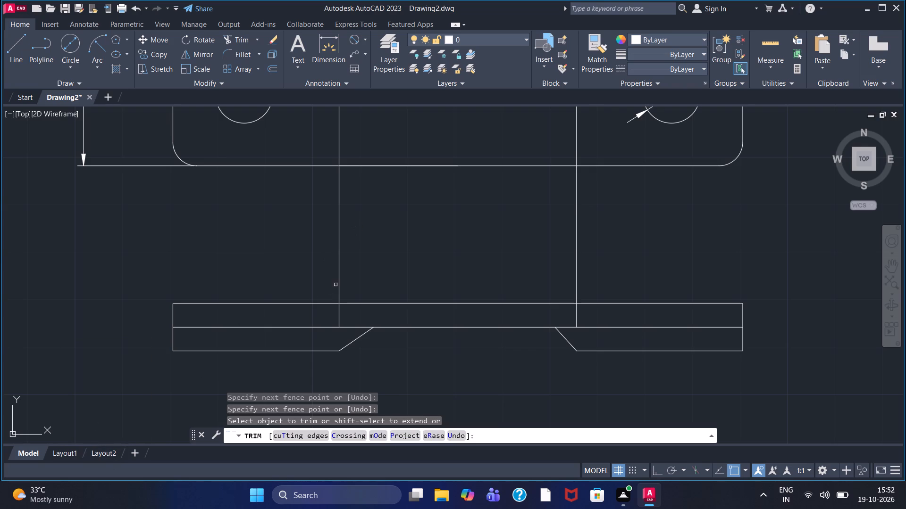
# Trim both vertical projection lines between the plate's bottom edge and the top of the base.
pyautogui.moveTo(327, 246); pyautogui.dragTo(589, 247)
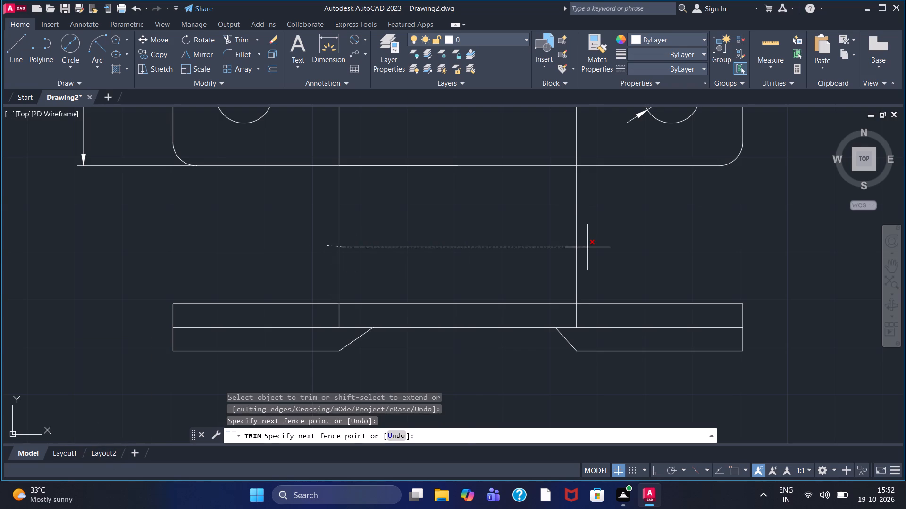
pyautogui.moveTo(589, 247); pyautogui.dragTo(589, 247)
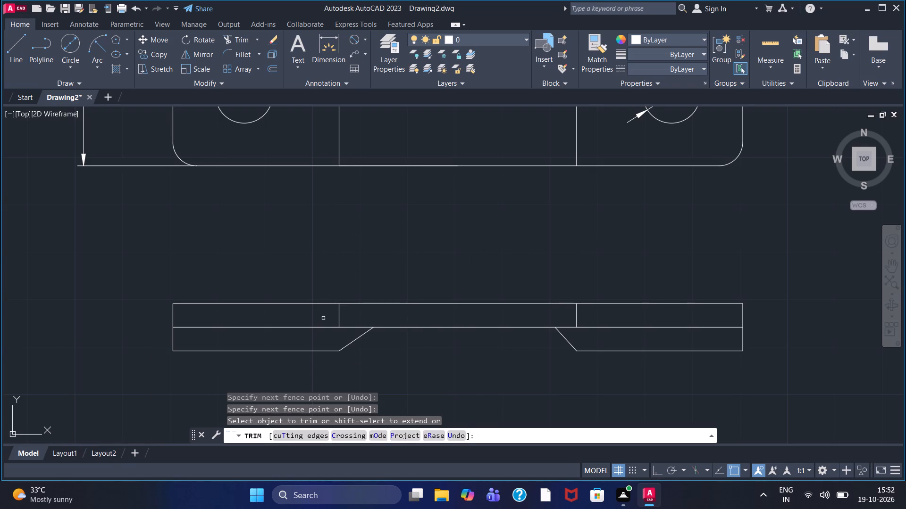
# With Ortho on, draw a 50 wide, 10 high block outline on the base's top edge, starting from the left projection line's end.
pyautogui.click(10, 63)
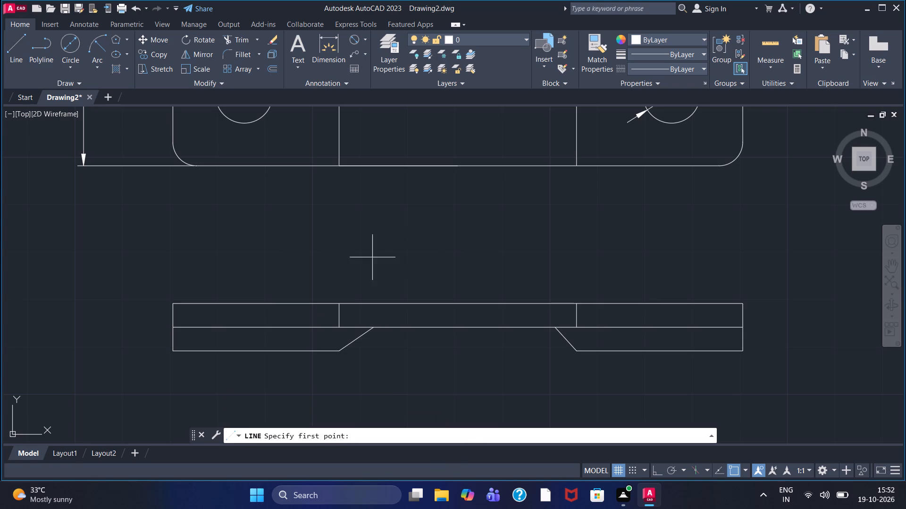
pyautogui.click(339, 303)
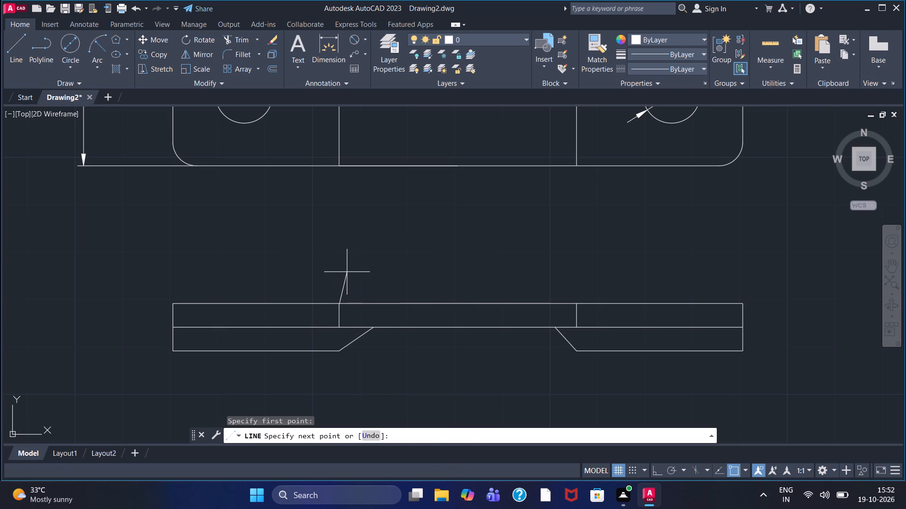
pyautogui.press('F8')
pyautogui.write('10')
pyautogui.press('Return')
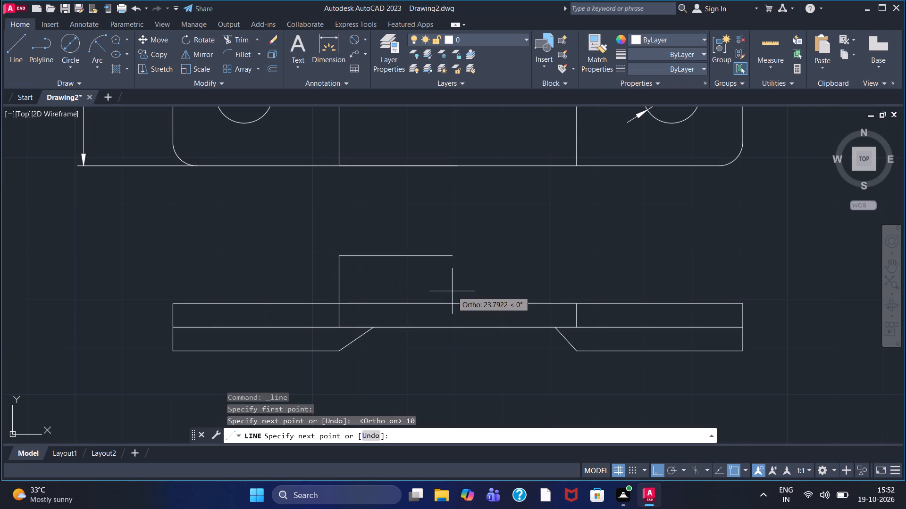
pyautogui.write('50')
pyautogui.press('Return')
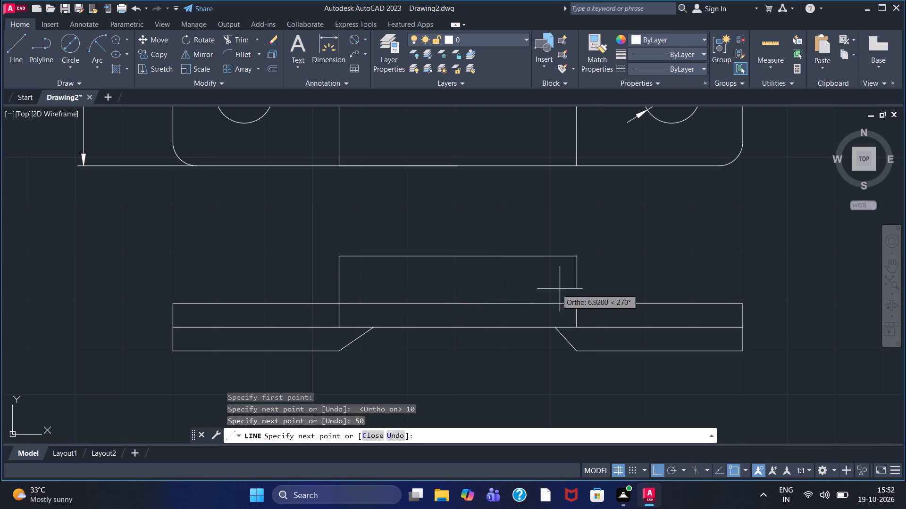
pyautogui.click(580, 308)
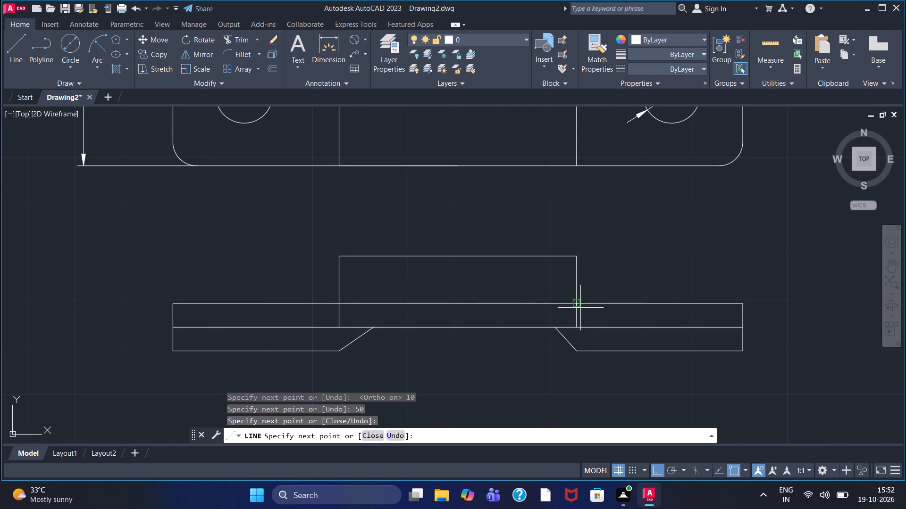
pyautogui.press('Escape')
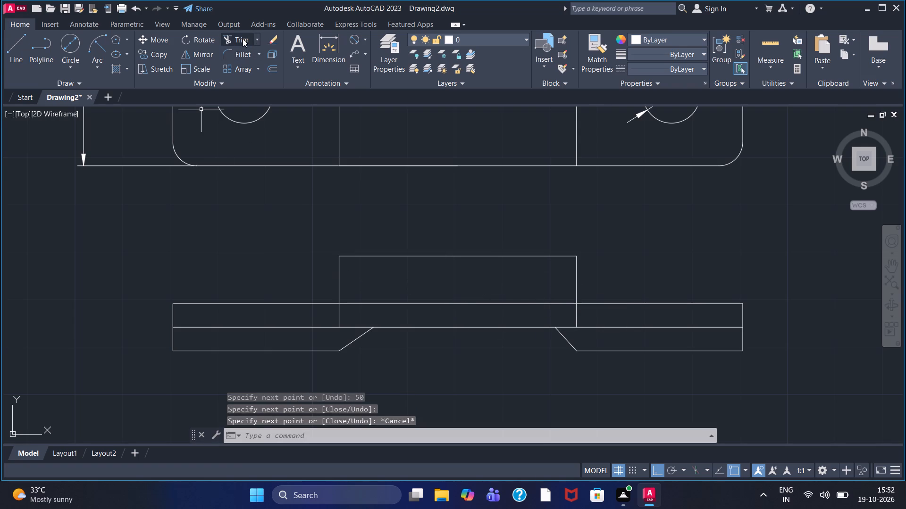
# Trim the two short vertical lines inside the base and the mid-height line's portions outside the slanted recess sides.
pyautogui.click(241, 37)
pyautogui.moveTo(325, 322); pyautogui.dragTo(352, 315)
pyautogui.moveTo(572, 314); pyautogui.dragTo(598, 308)
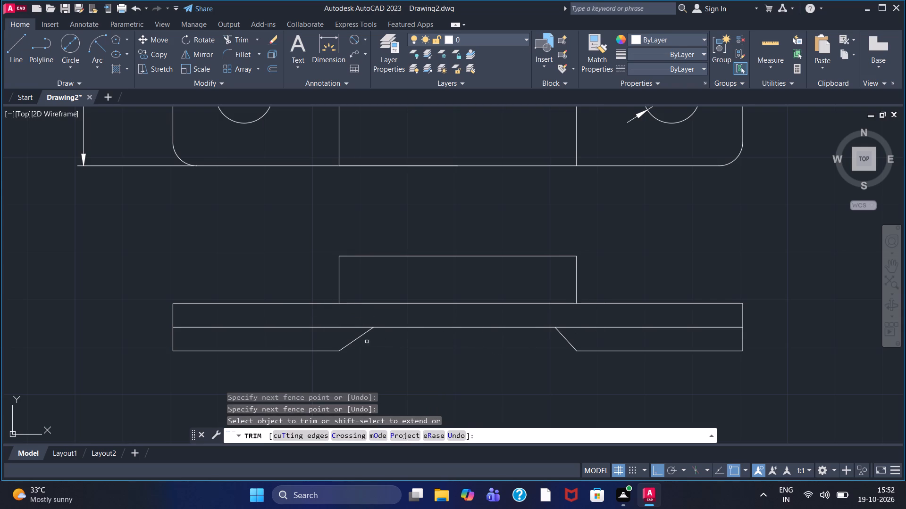
pyautogui.moveTo(266, 337); pyautogui.dragTo(272, 320)
pyautogui.moveTo(633, 338); pyautogui.dragTo(636, 318)
pyautogui.scroll(-1, 635, 331)
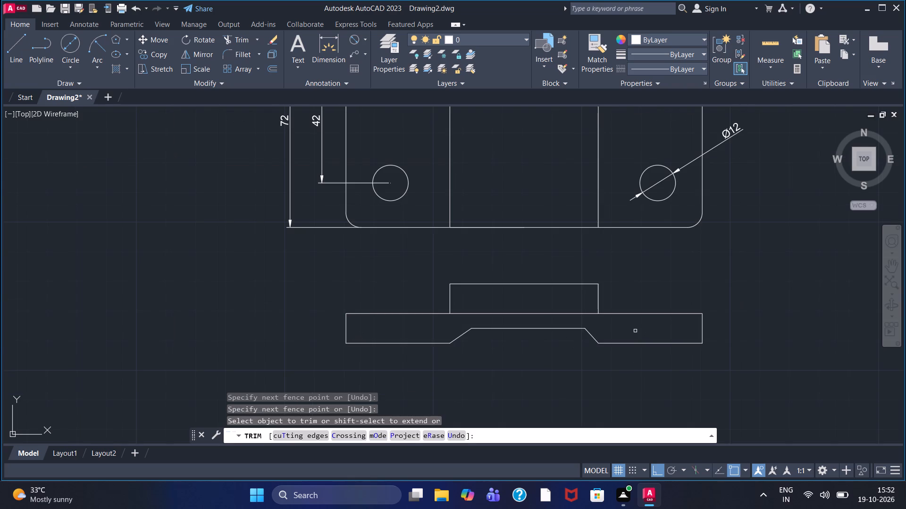
pyautogui.press('Escape')
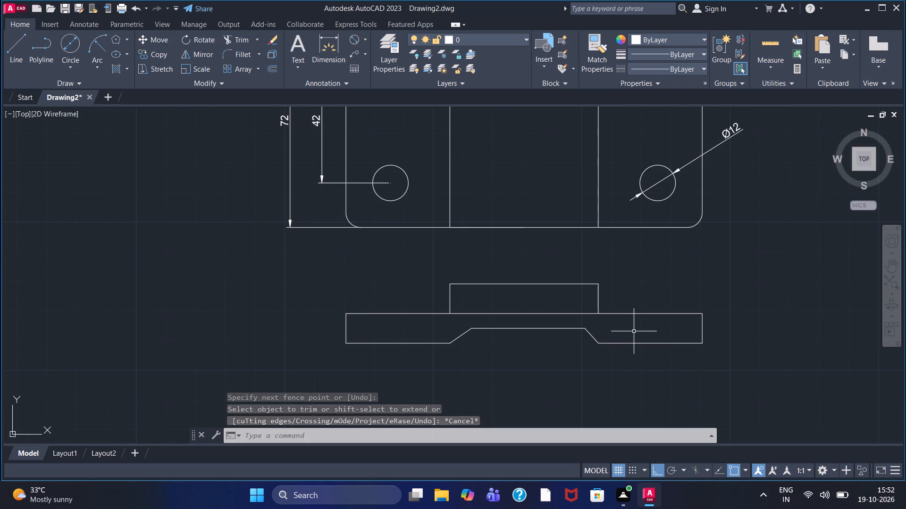
# Fillet the upper and lower corners at the base's left end with radius 3.
pyautogui.click(230, 49)
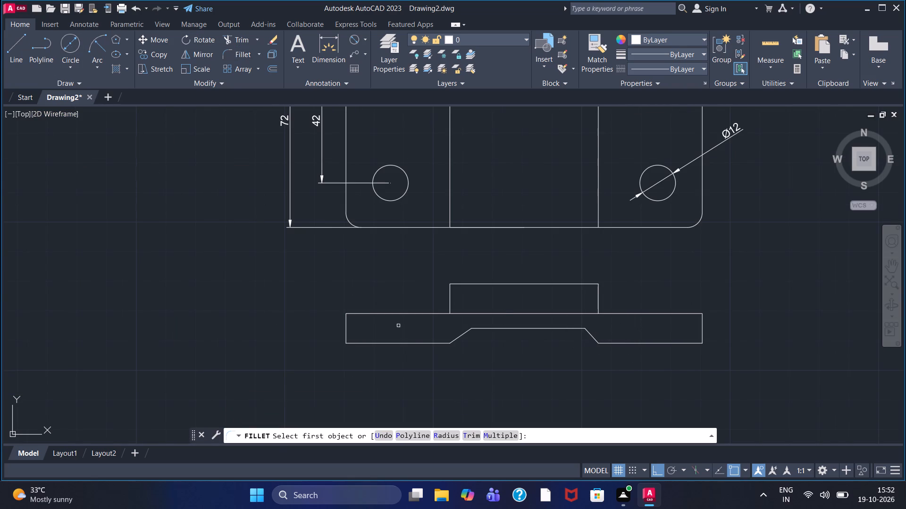
pyautogui.click(436, 437)
pyautogui.press('3')
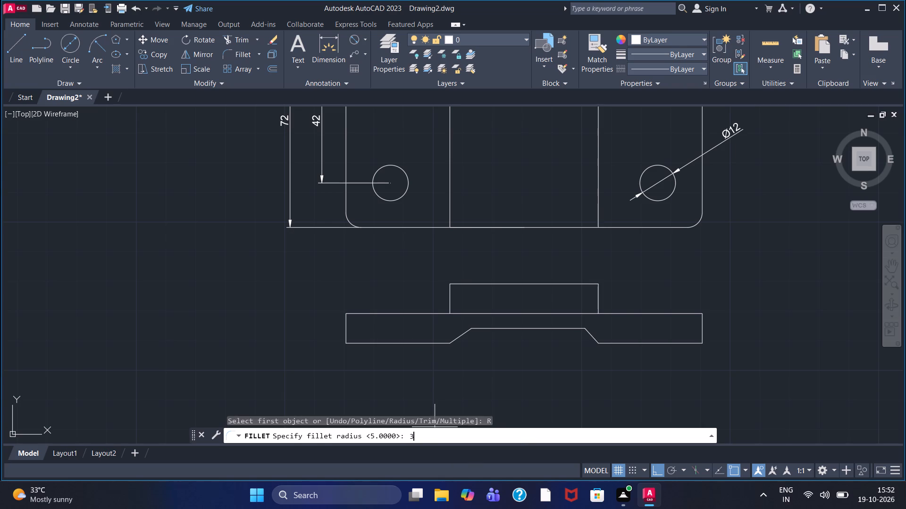
pyautogui.press('Return')
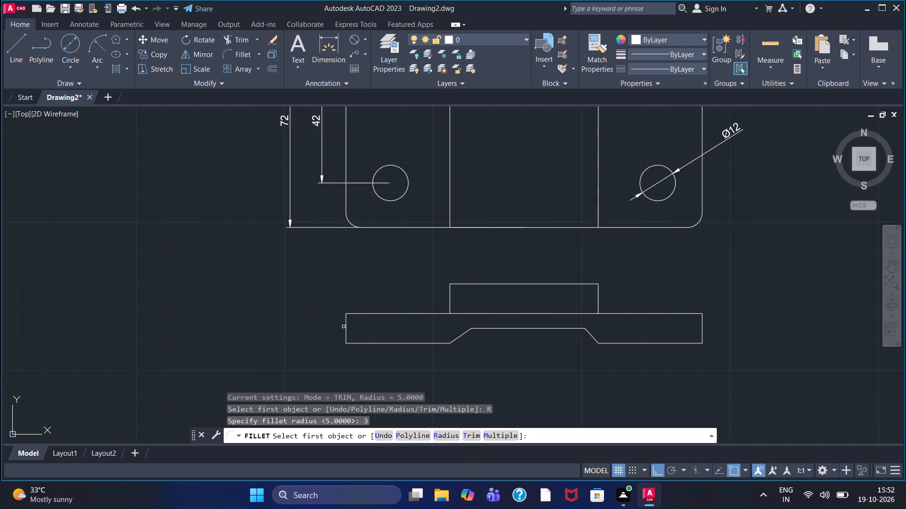
pyautogui.click(346, 325)
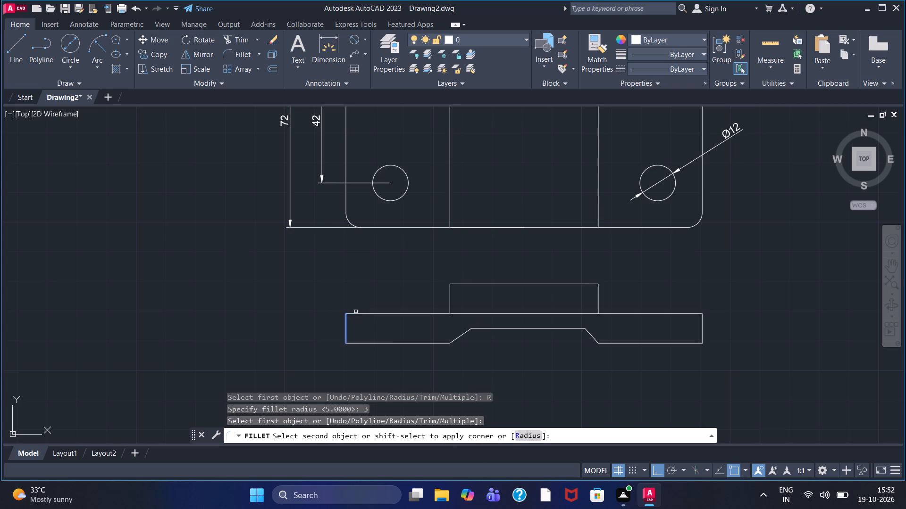
pyautogui.click(360, 316)
pyautogui.click(364, 315)
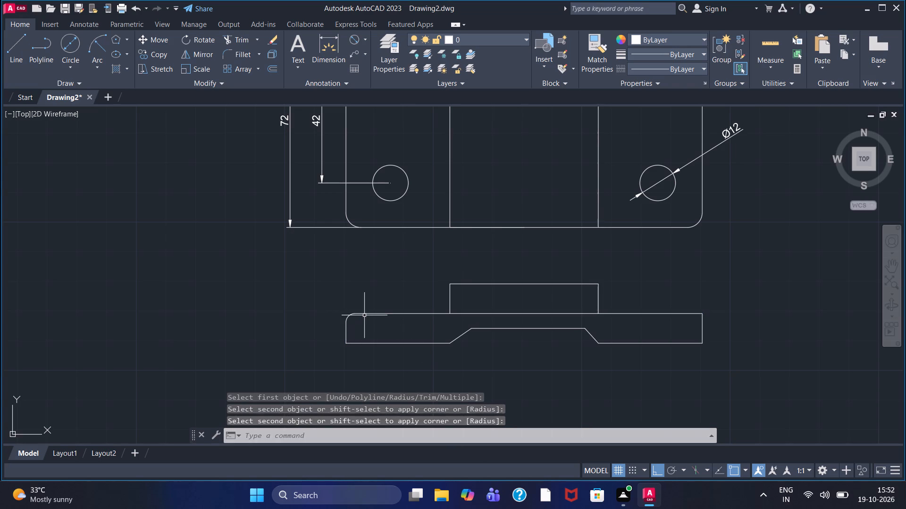
pyautogui.rightClick(364, 315)
pyautogui.click(413, 89)
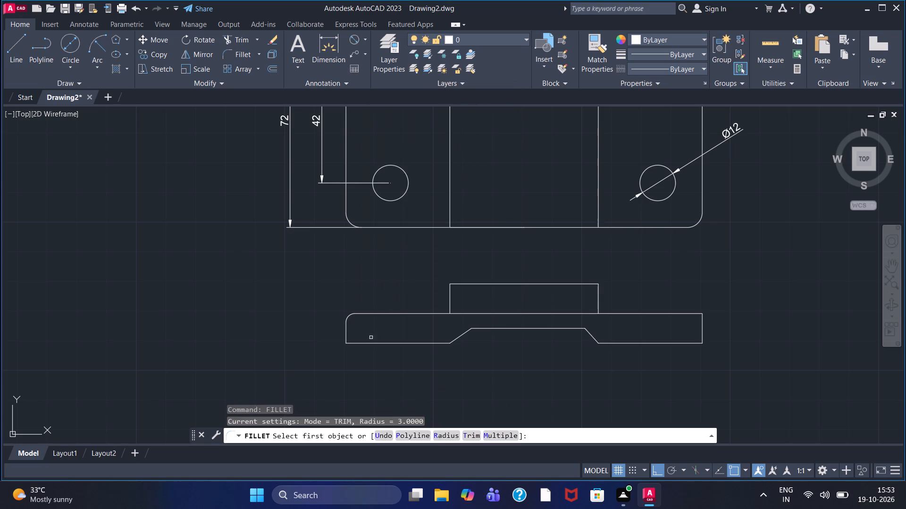
pyautogui.click(346, 333)
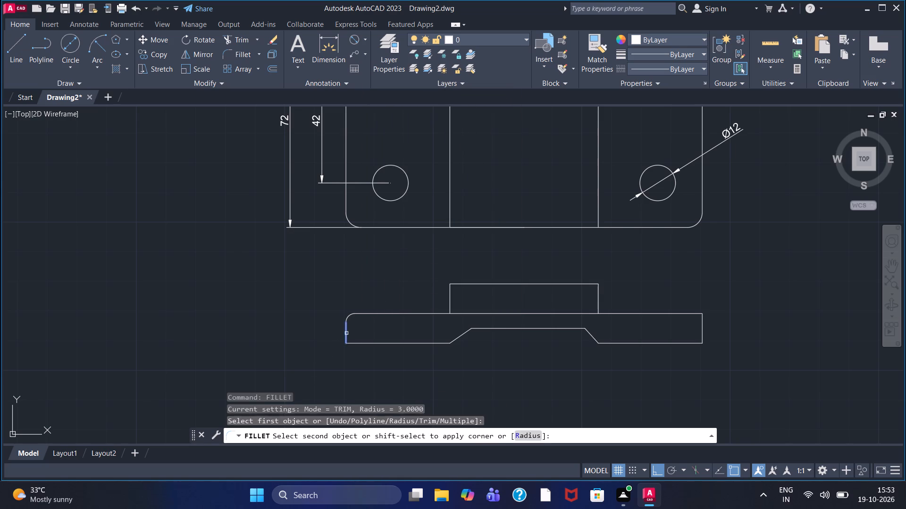
pyautogui.click(352, 342)
# Fillet the upper and lower corners at the base's right end with radius 3.
pyautogui.rightClick(352, 342)
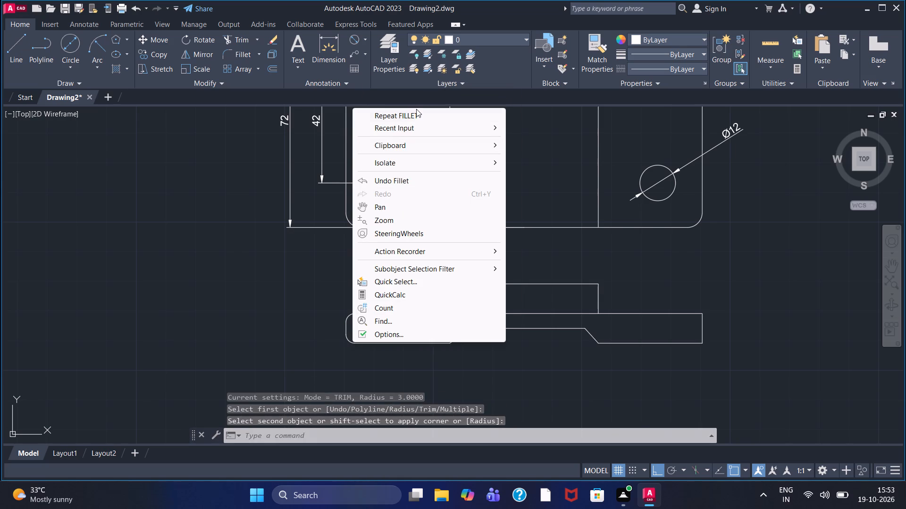
pyautogui.click(418, 114)
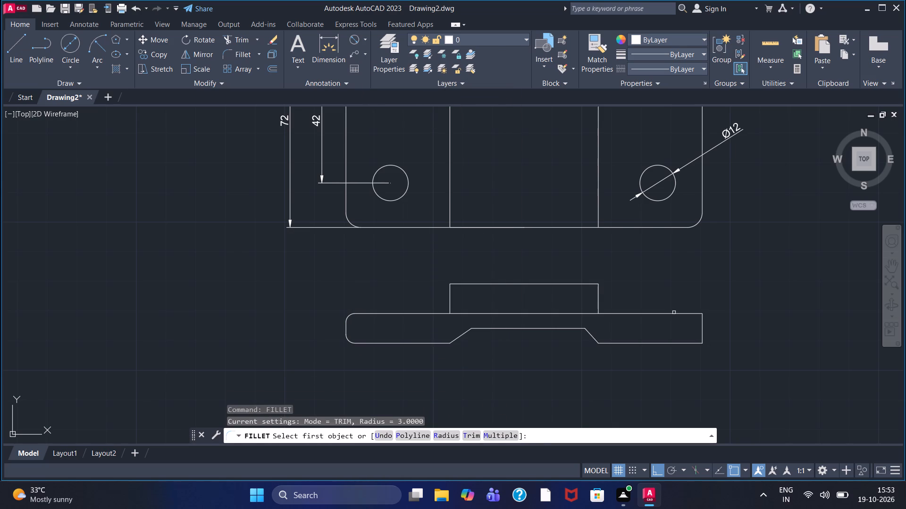
pyautogui.click(674, 312)
pyautogui.click(702, 327)
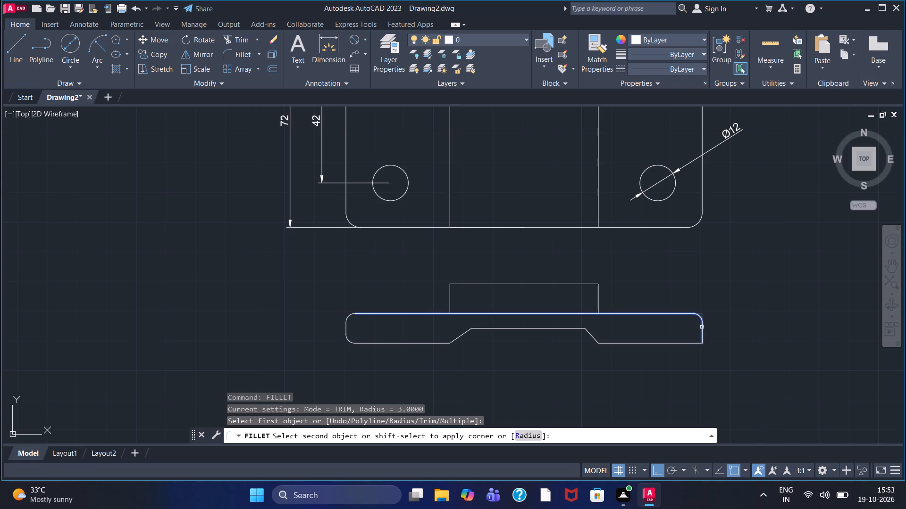
pyautogui.rightClick(698, 323)
pyautogui.click(713, 99)
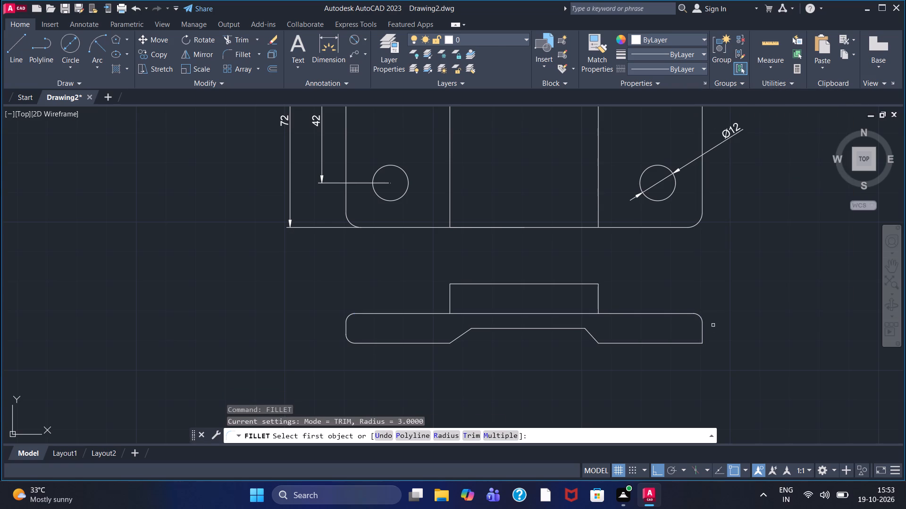
pyautogui.click(692, 344)
pyautogui.click(704, 338)
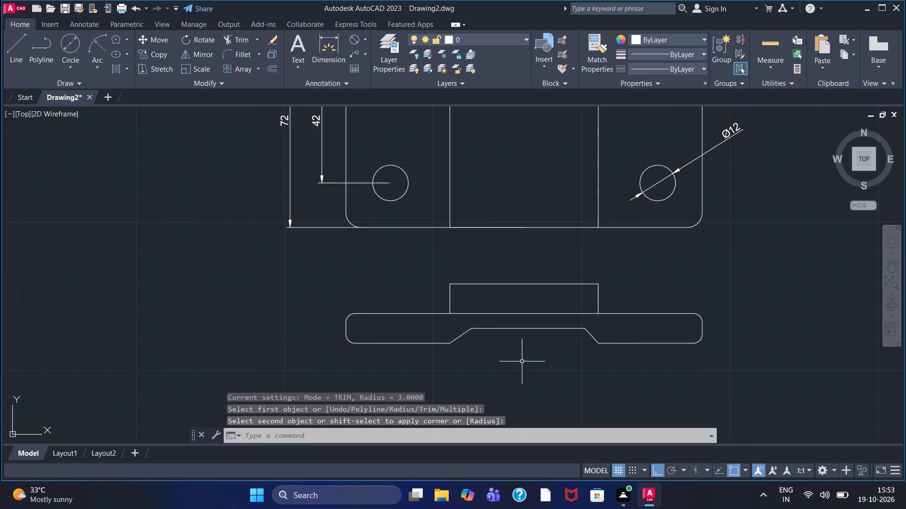
# Fillet the two upper corners of the base's recess, where the slanted sides meet the mid-height line, with radius 3.
pyautogui.rightClick(494, 337)
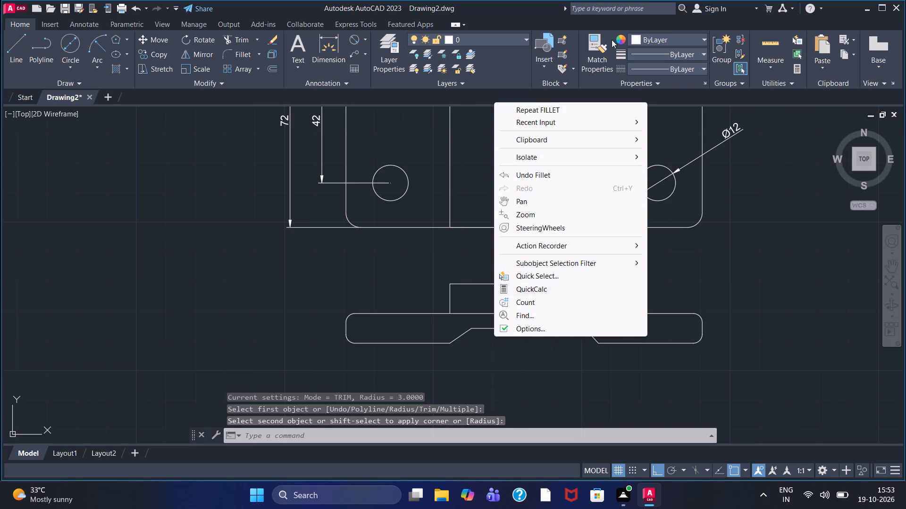
pyautogui.click(546, 106)
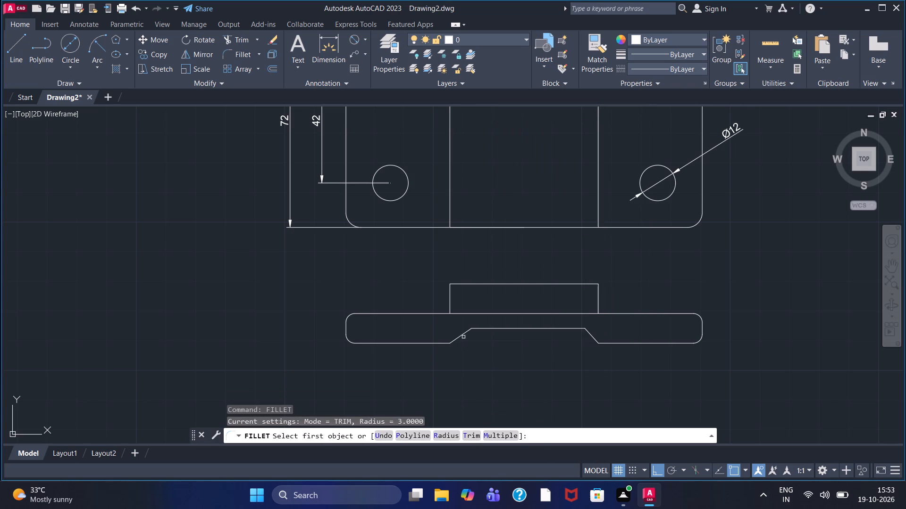
pyautogui.click(465, 334)
pyautogui.click(478, 329)
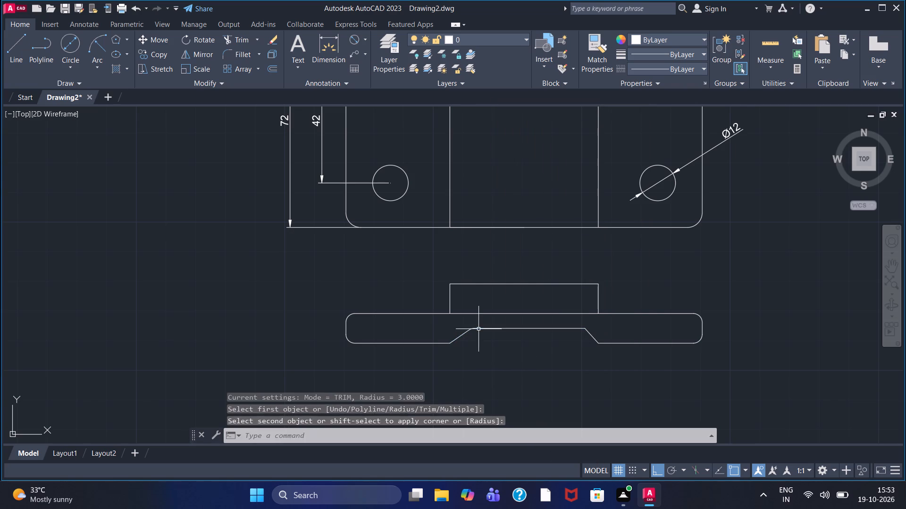
pyautogui.rightClick(511, 350)
pyautogui.click(550, 123)
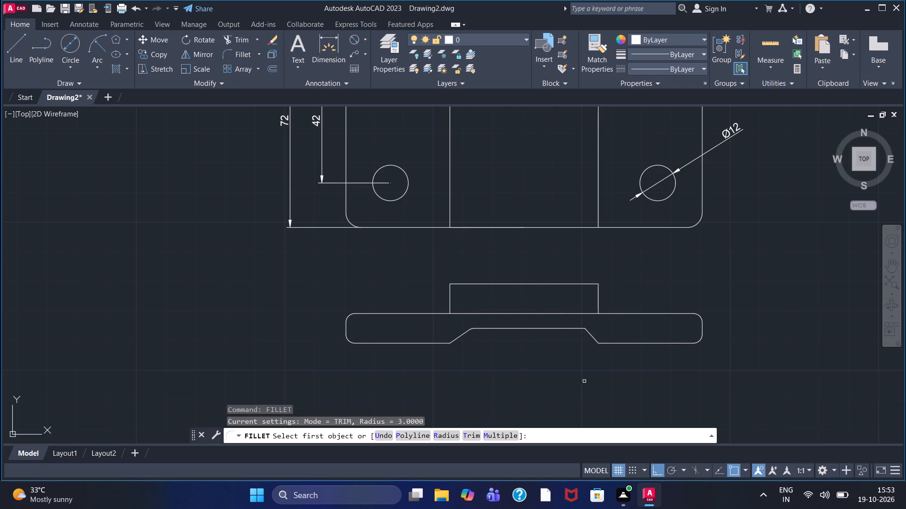
pyautogui.scroll(2, 576, 354)
pyautogui.click(586, 297)
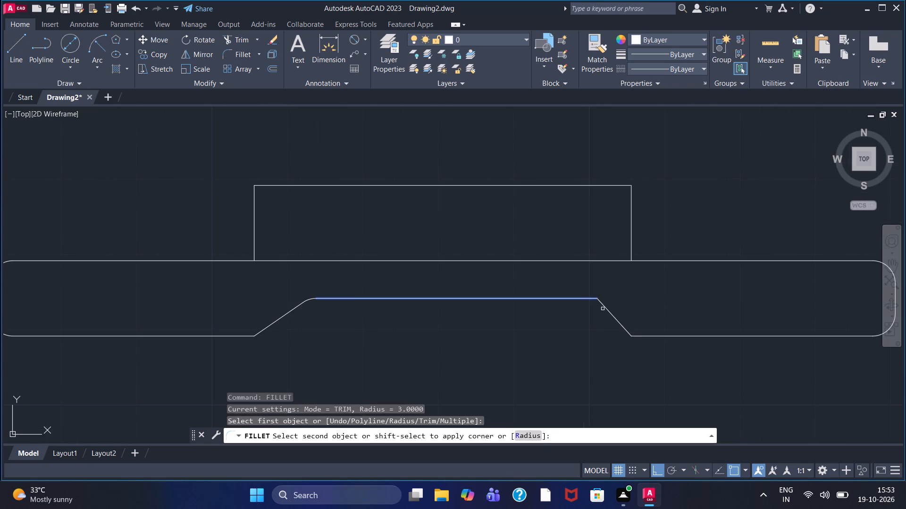
pyautogui.click(606, 310)
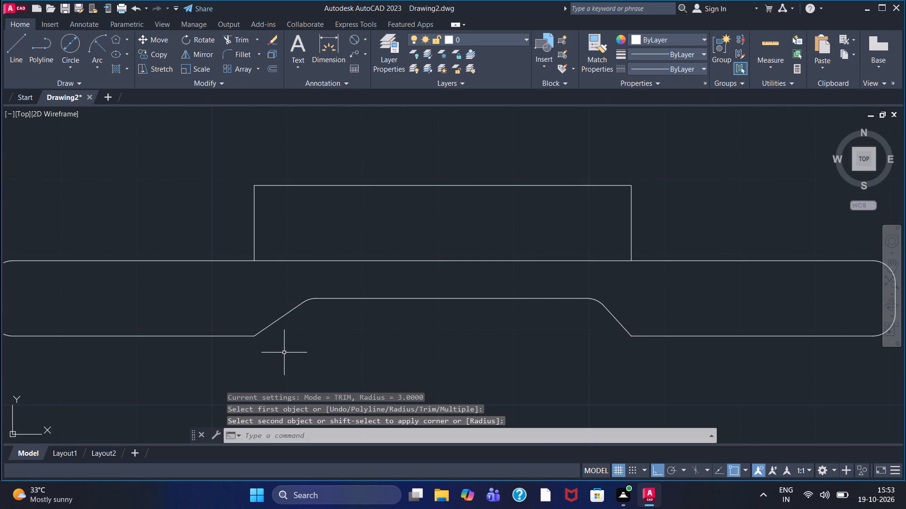
# Fillet the two lower corners of the recess, where the slanted sides meet the base's bottom segments, with radius 3.
pyautogui.rightClick(284, 353)
pyautogui.click(324, 125)
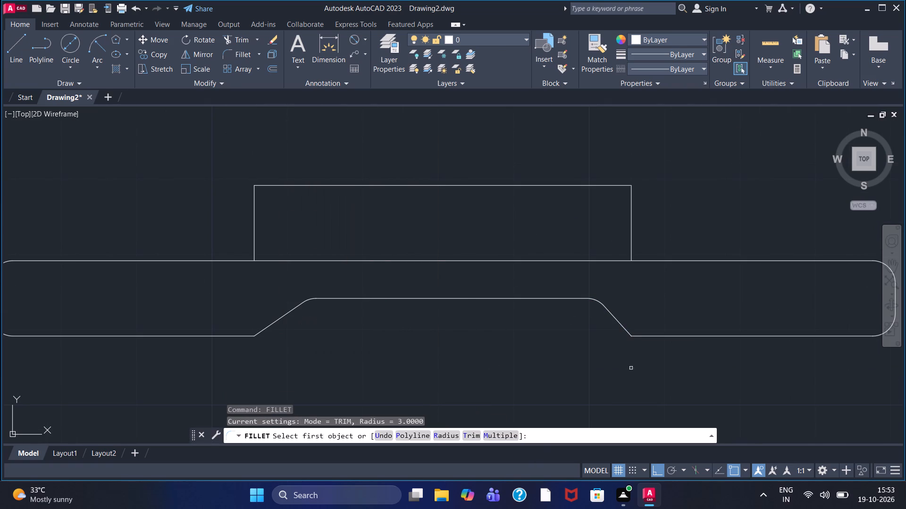
pyautogui.click(624, 327)
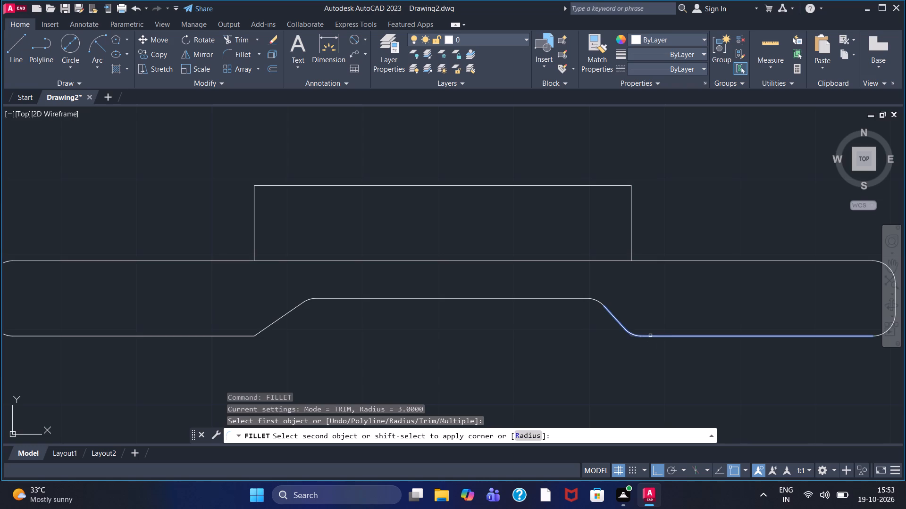
pyautogui.click(650, 336)
pyautogui.rightClick(641, 334)
pyautogui.click(666, 107)
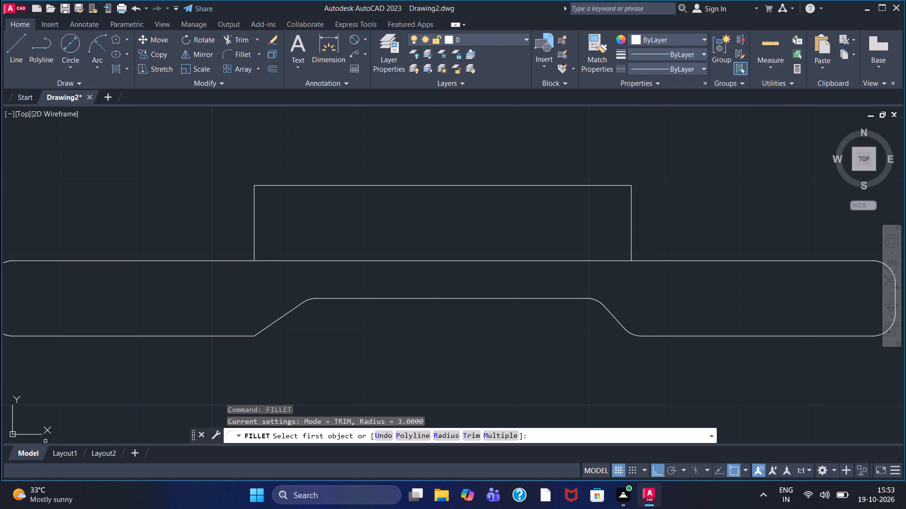
pyautogui.click(241, 337)
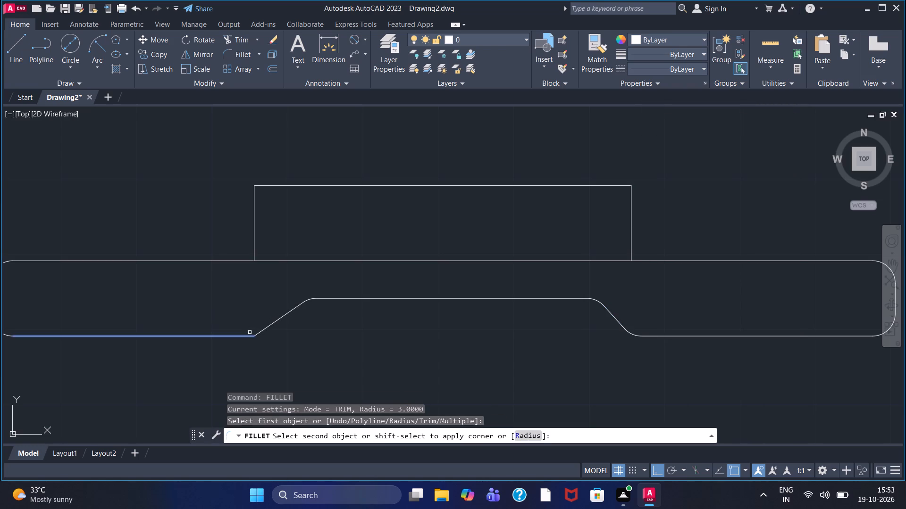
pyautogui.click(258, 333)
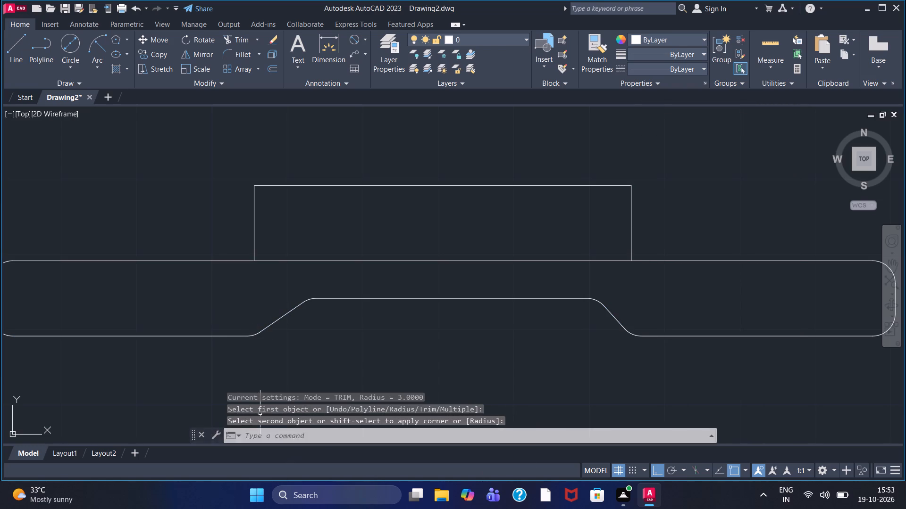
# Add a horizontal linear dimension across the recess opening at the bottom of the front view, placed below the base.
pyautogui.scroll(-1, 802, 337)
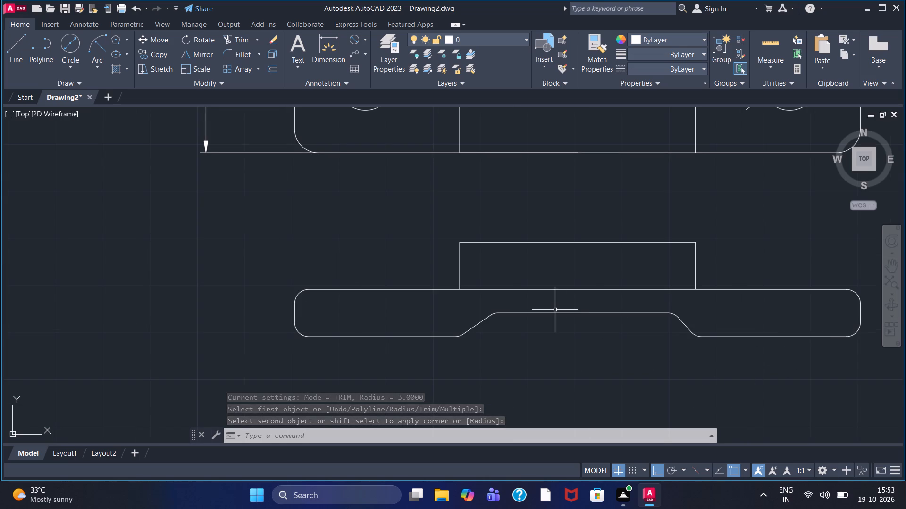
pyautogui.click(363, 40)
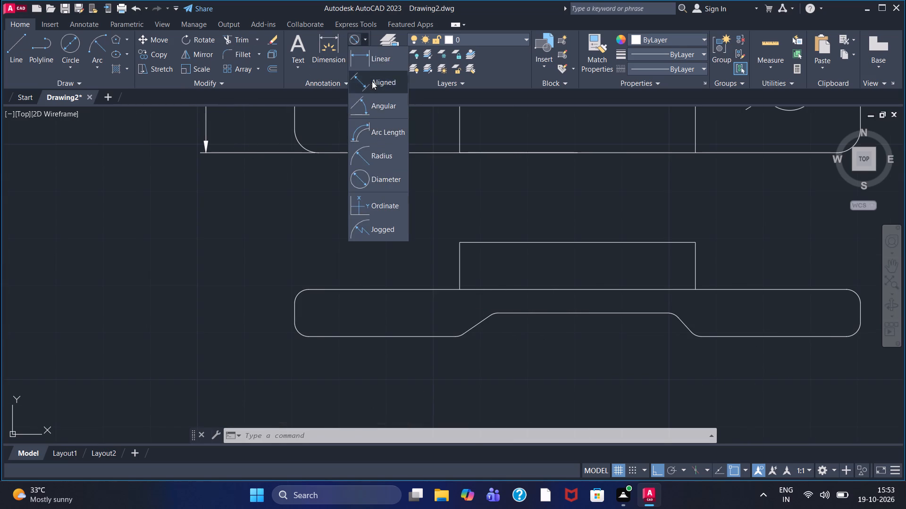
pyautogui.click(372, 63)
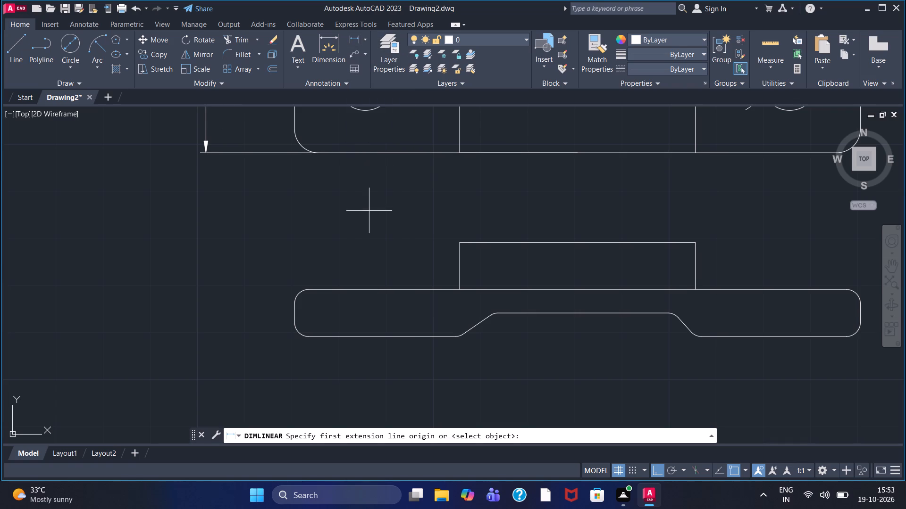
pyautogui.click(456, 339)
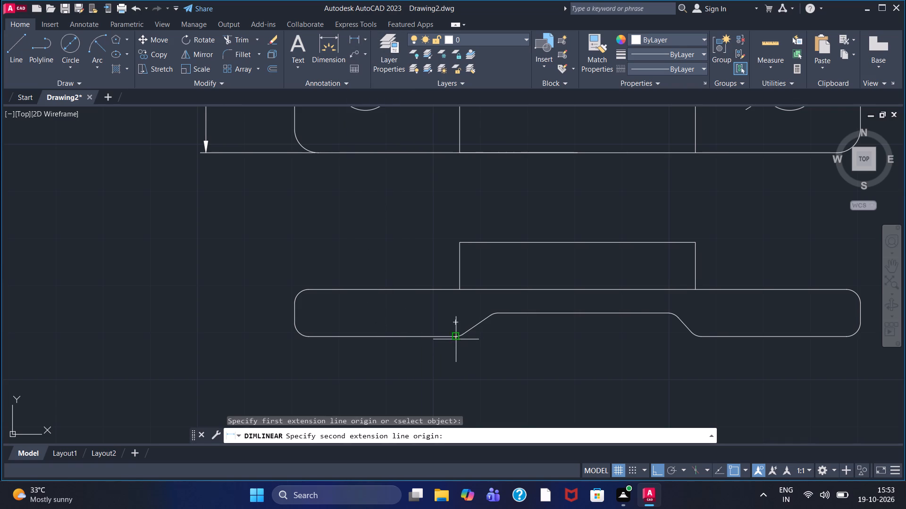
pyautogui.click(705, 335)
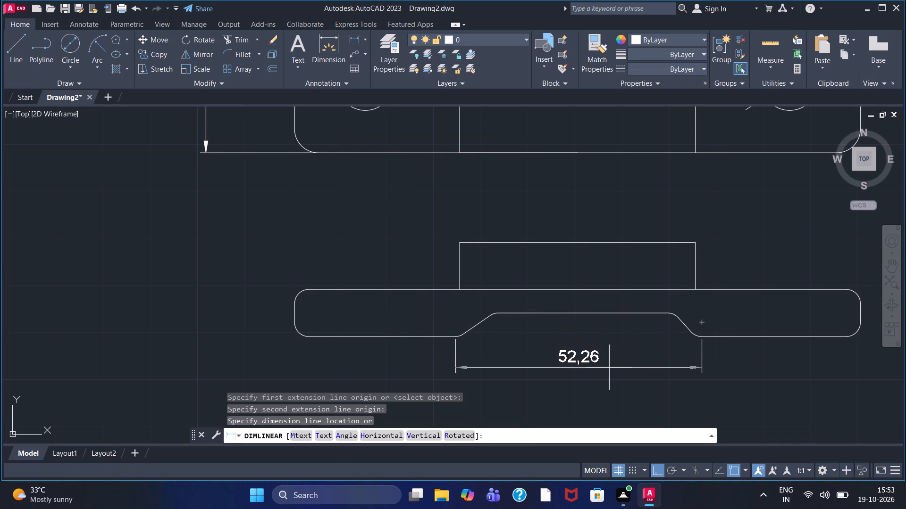
pyautogui.click(609, 369)
# Add linear dimensions for the front view block's width, placed above it, and its height, placed on its right side.
pyautogui.click(349, 34)
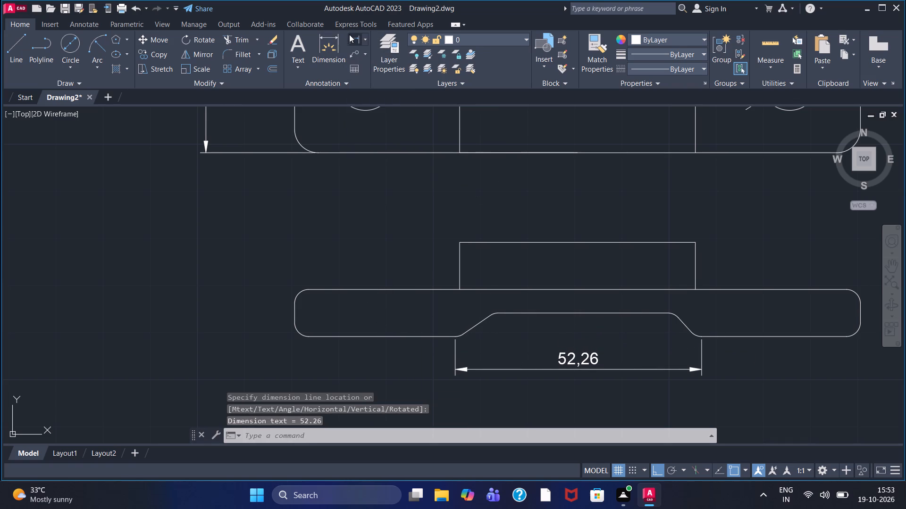
pyautogui.click(462, 246)
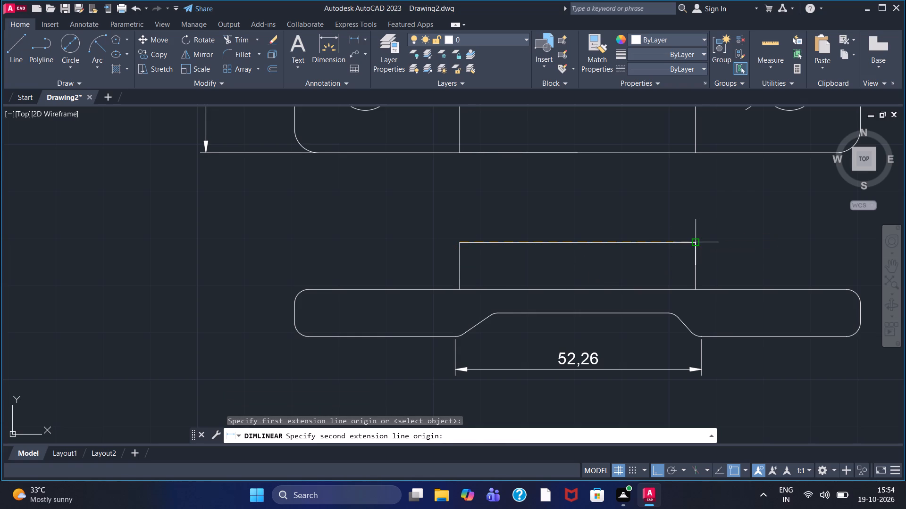
pyautogui.click(697, 241)
pyautogui.click(628, 207)
pyautogui.click(353, 36)
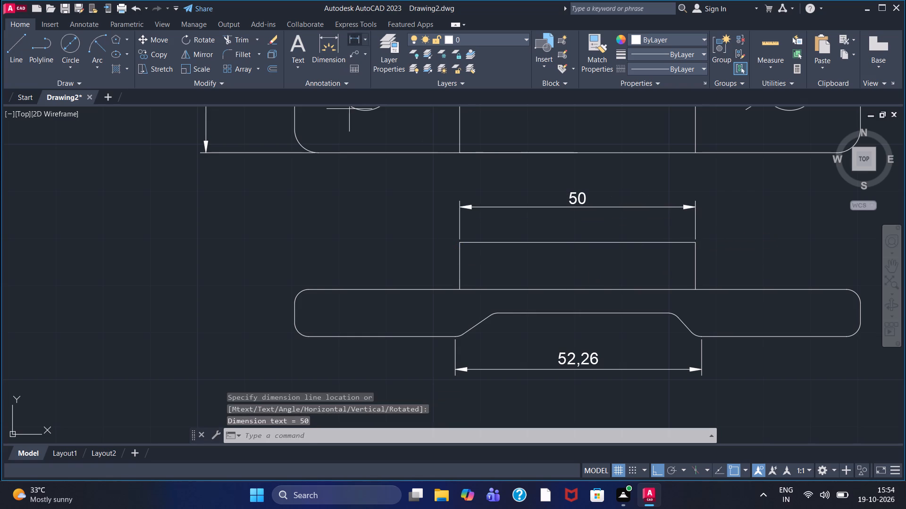
pyautogui.click(693, 246)
pyautogui.click(697, 289)
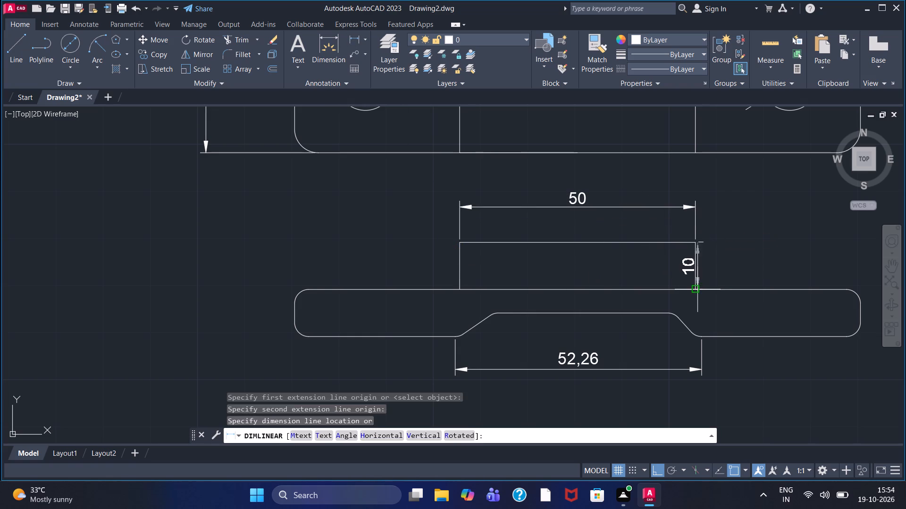
pyautogui.click(753, 260)
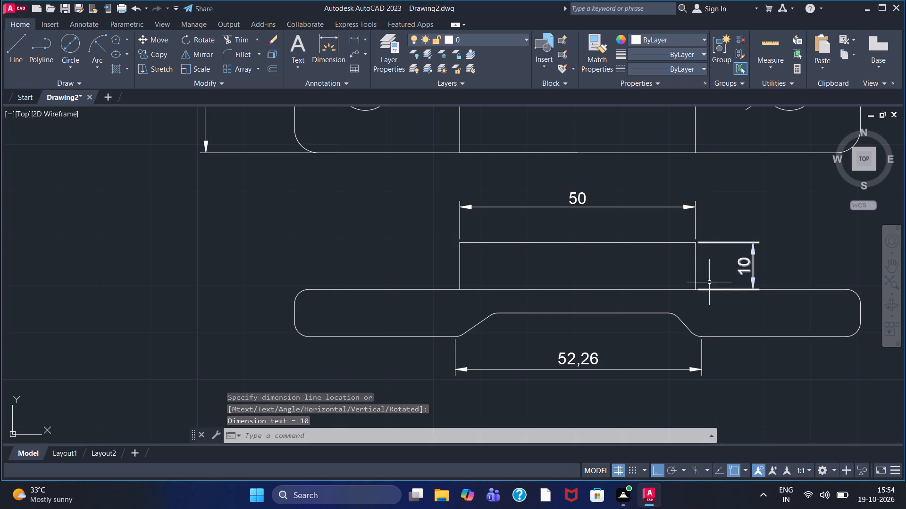
# Add a vertical linear dimension for the base's thickness, placed just beyond its right end.
pyautogui.moveTo(657, 270); pyautogui.dragTo(427, 257, button='middle')
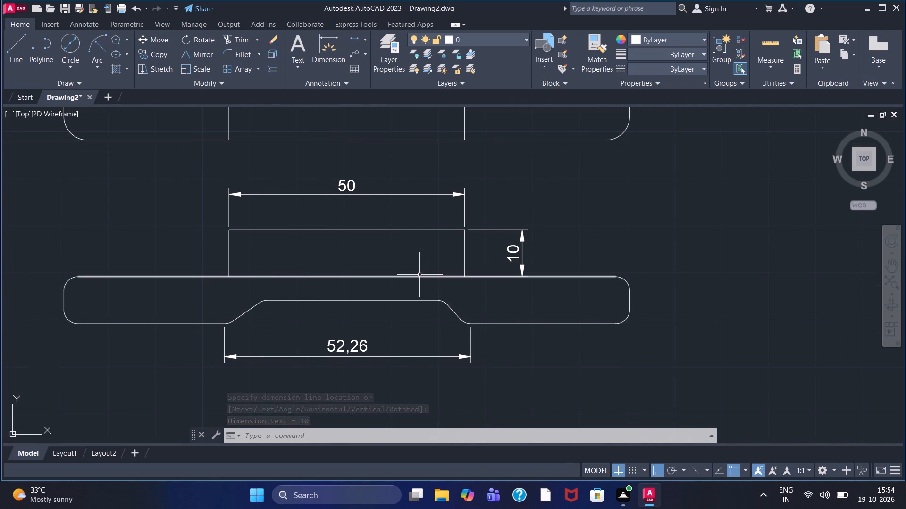
pyautogui.click(234, 43)
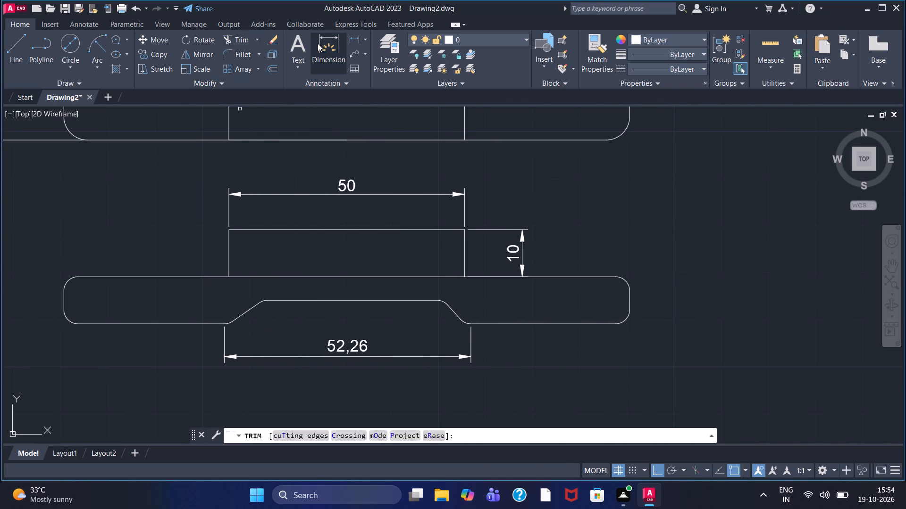
pyautogui.click(348, 37)
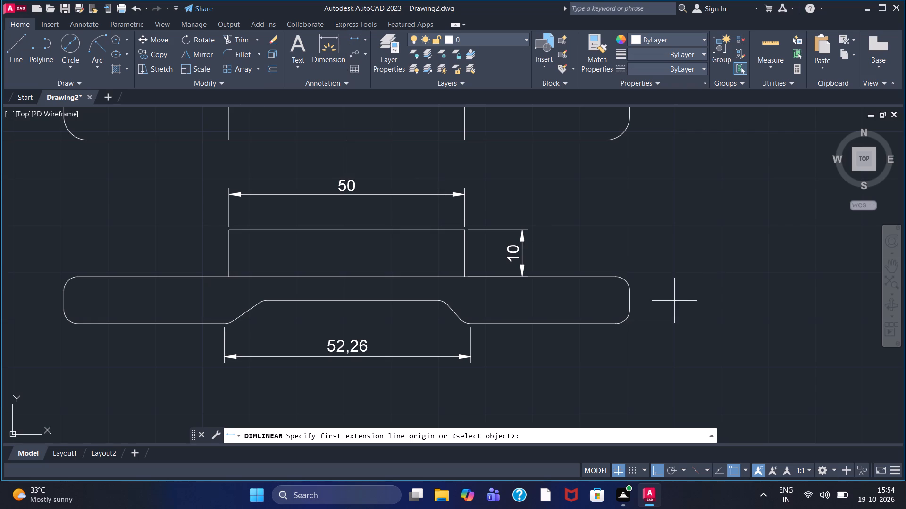
pyautogui.click(612, 277)
pyautogui.click(612, 322)
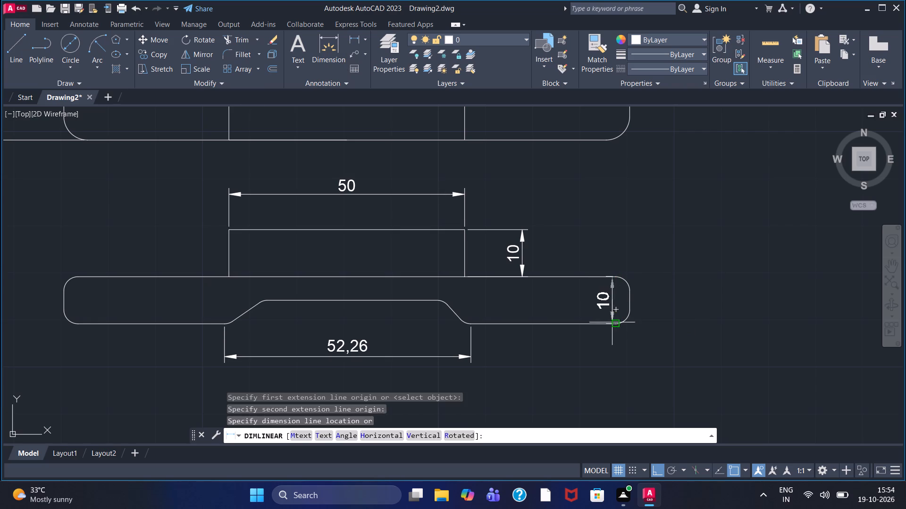
pyautogui.click(652, 316)
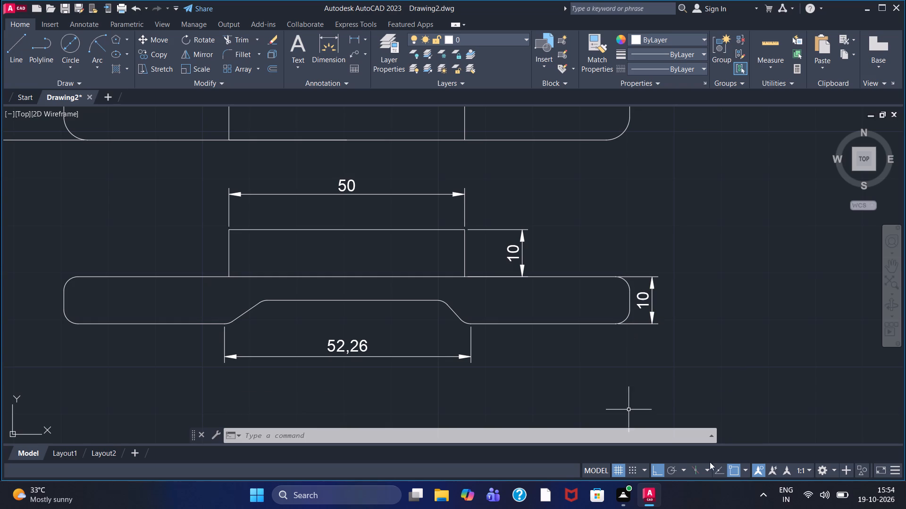
# Draw a circle of diameter 76 in the empty space below the front view.
pyautogui.scroll(-1, 368, 341)
pyautogui.scroll(-1, 408, 357)
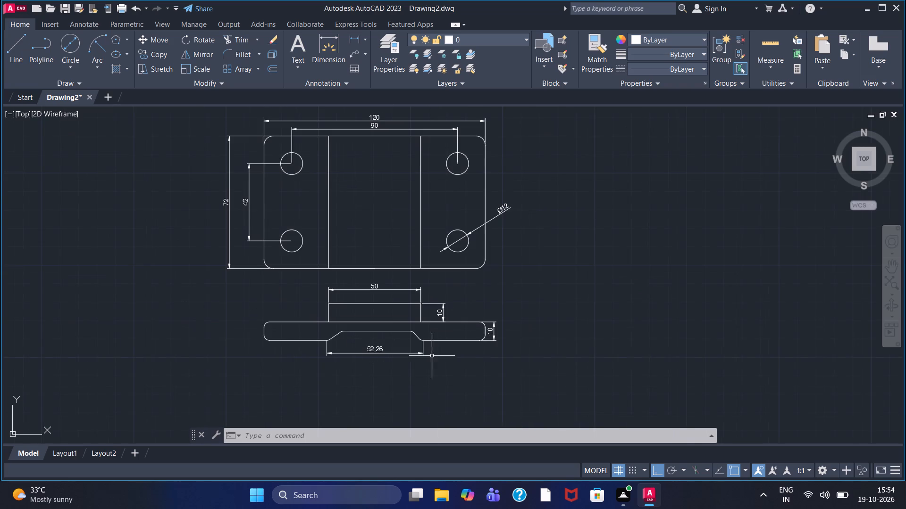
pyautogui.moveTo(474, 373); pyautogui.dragTo(476, 322, button='middle')
pyautogui.scroll(-1, 476, 322)
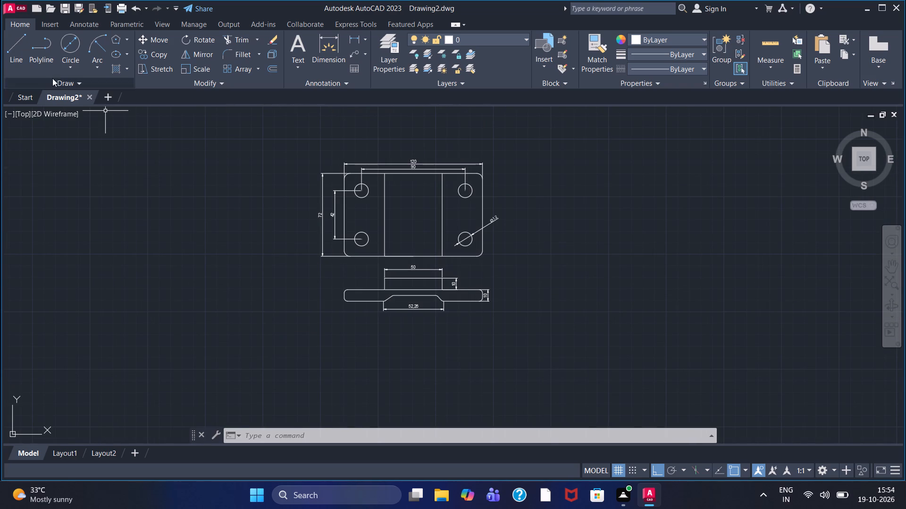
pyautogui.click(74, 47)
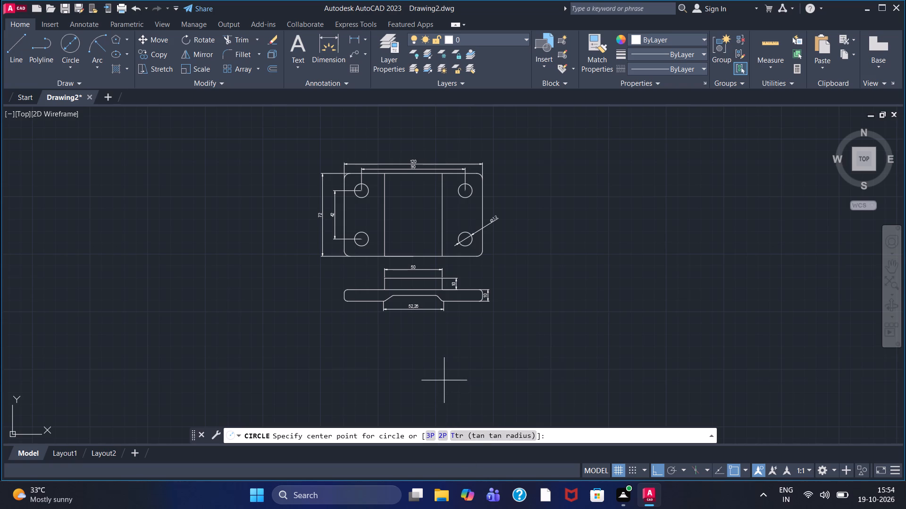
pyautogui.scroll(-1, 444, 380)
pyautogui.moveTo(441, 380); pyautogui.dragTo(365, 282, button='middle')
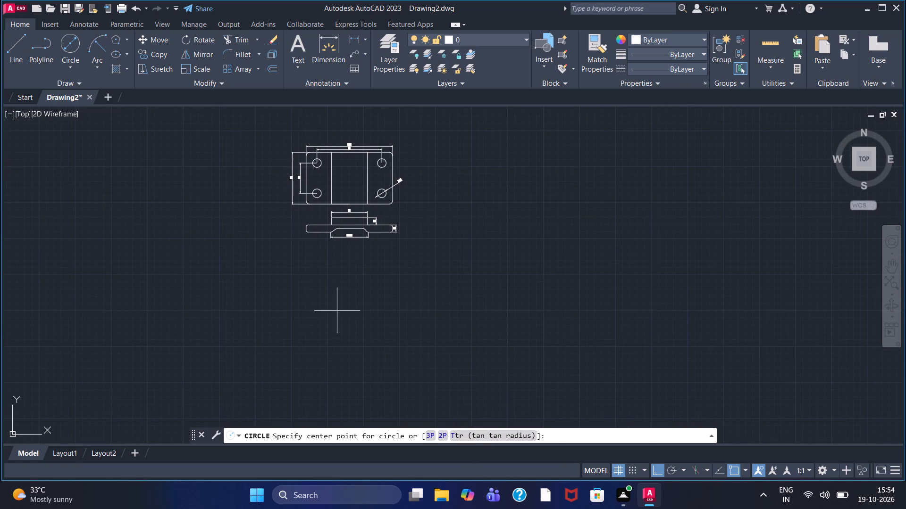
pyautogui.click(342, 303)
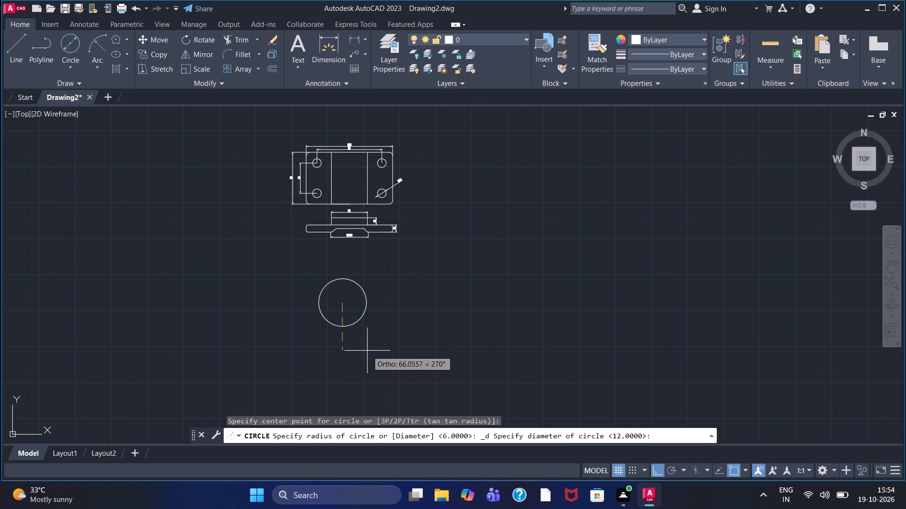
pyautogui.press('7')
pyautogui.press('6')
pyautogui.press('Return')
# Draw two circles of diameter 70 and 50 concentric with the 76-diameter circle.
pyautogui.scroll(2, 330, 318)
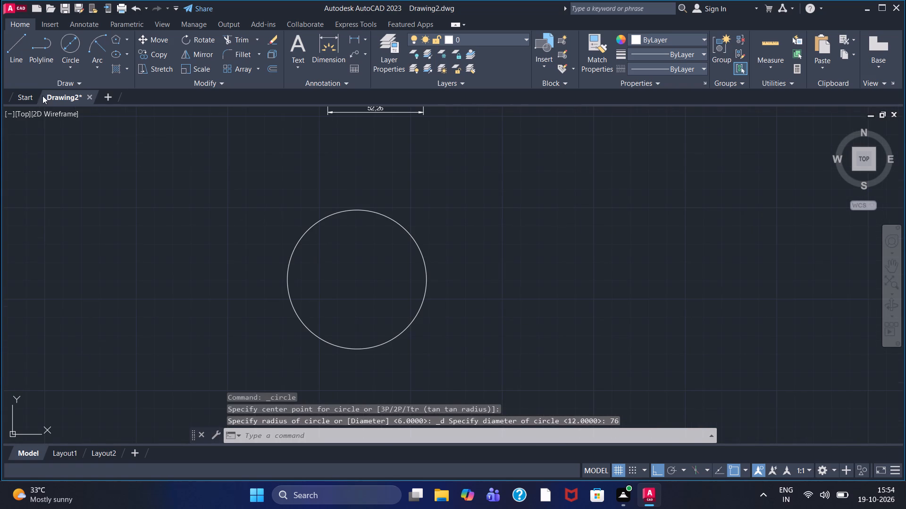
pyautogui.click(69, 47)
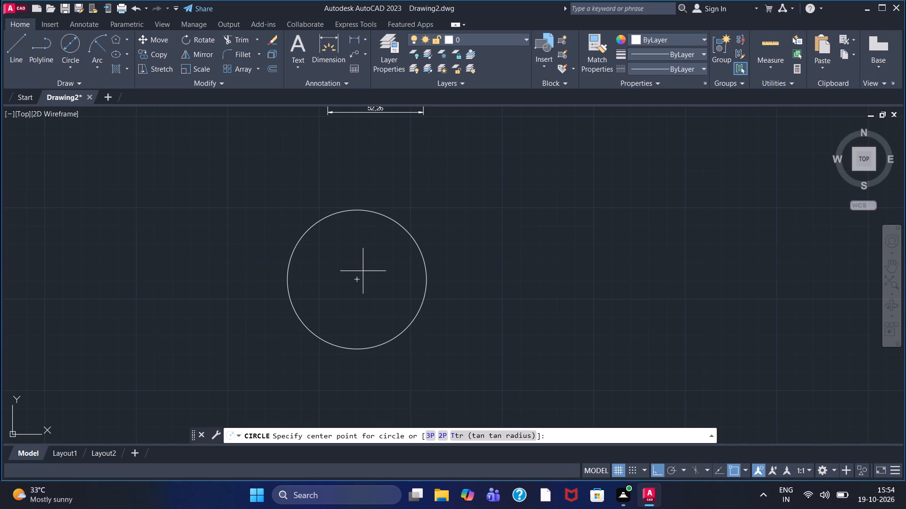
pyautogui.click(358, 278)
pyautogui.write('70')
pyautogui.press('Return')
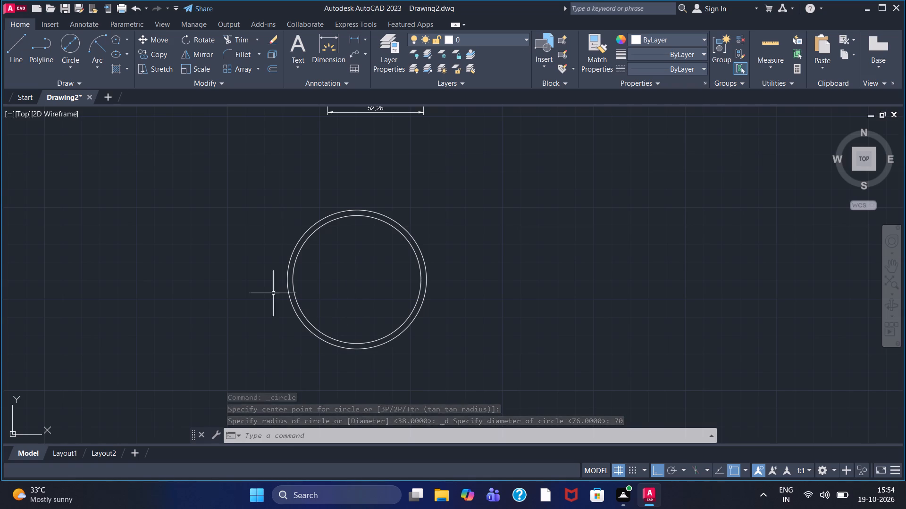
pyautogui.click(68, 41)
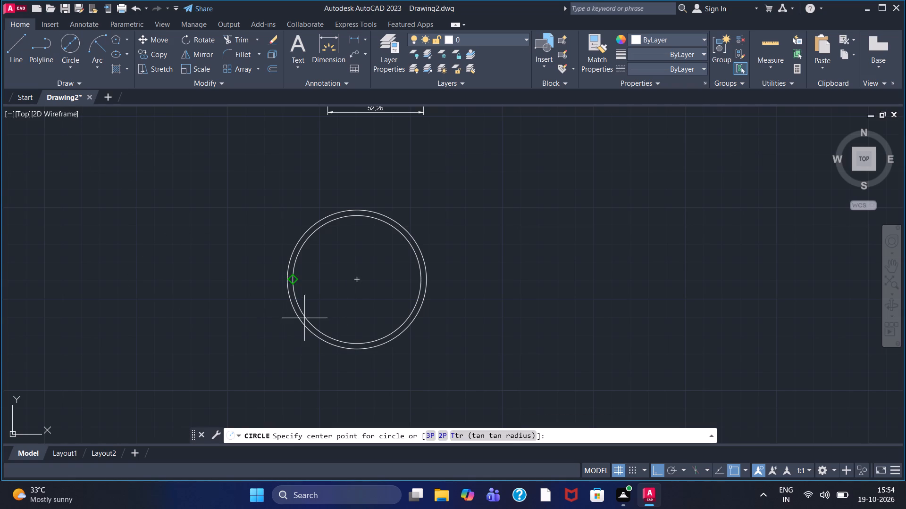
pyautogui.click(357, 278)
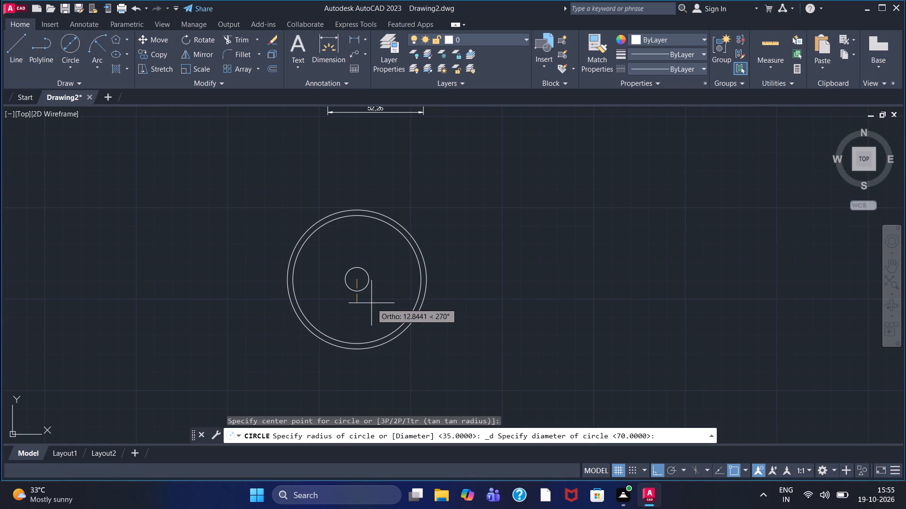
pyautogui.write('50')
pyautogui.press('Return')
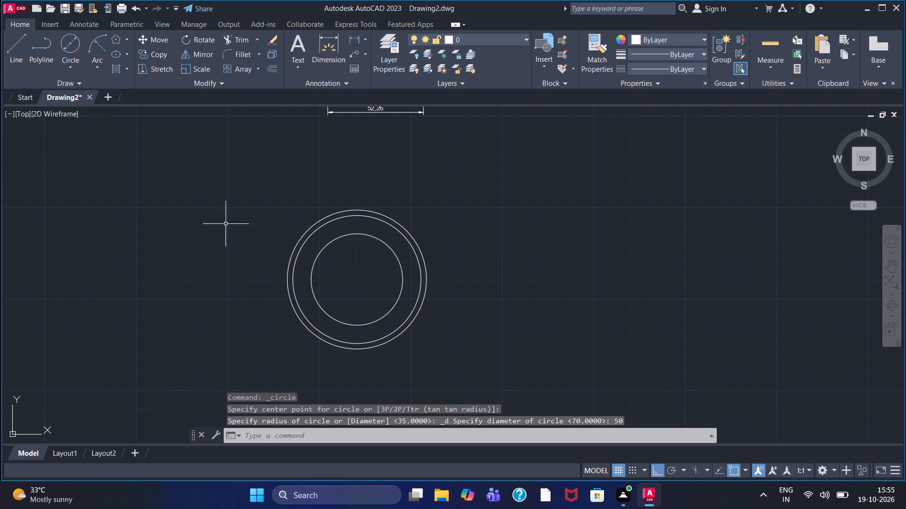
# Draw two more circles of diameter 45 and 25 on the same centre, inside the 50-diameter circle.
pyautogui.click(65, 48)
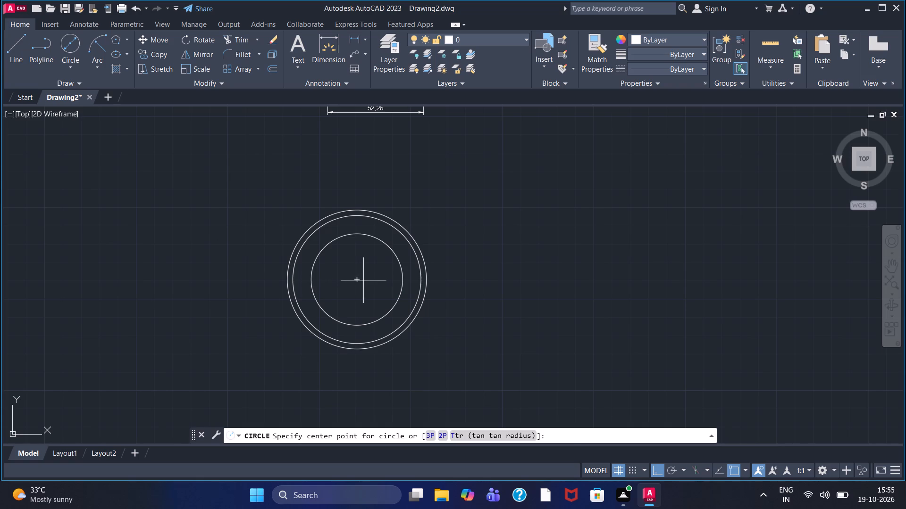
pyautogui.click(354, 280)
pyautogui.write('45')
pyautogui.press('Return')
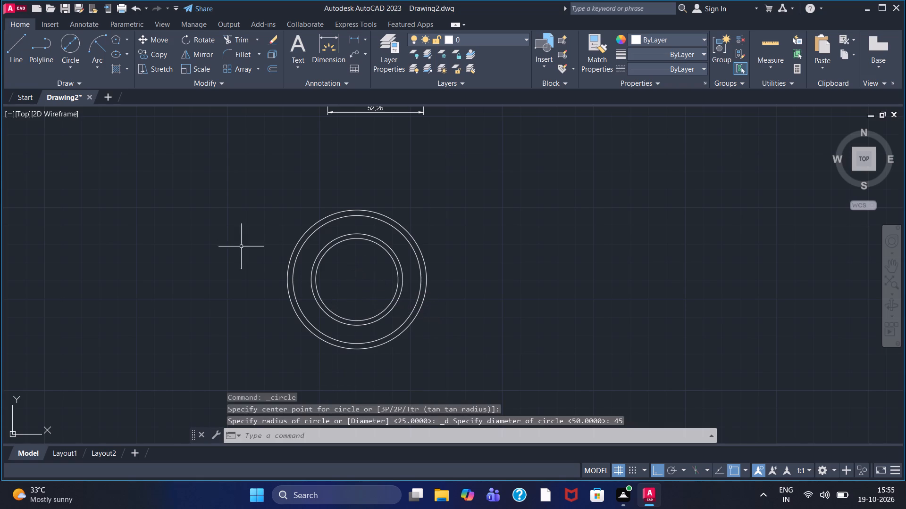
pyautogui.click(78, 40)
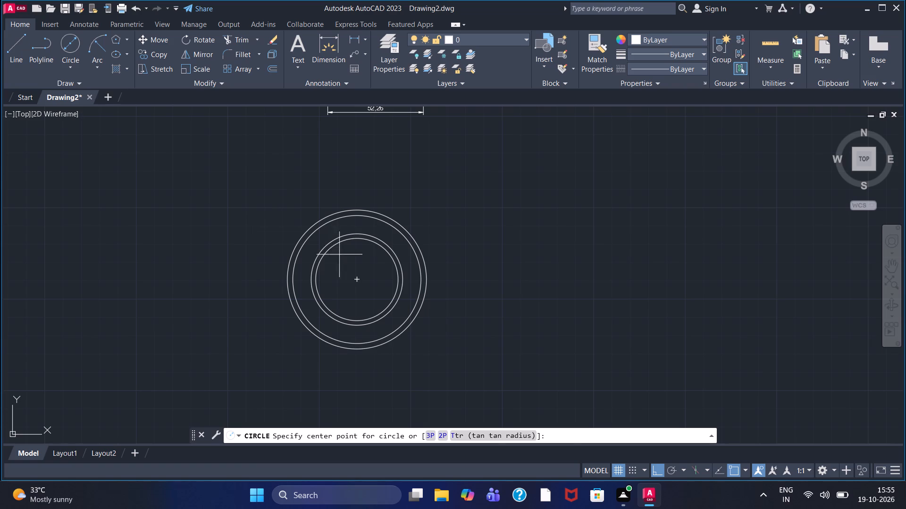
pyautogui.click(355, 281)
pyautogui.write('25')
pyautogui.press('Return')
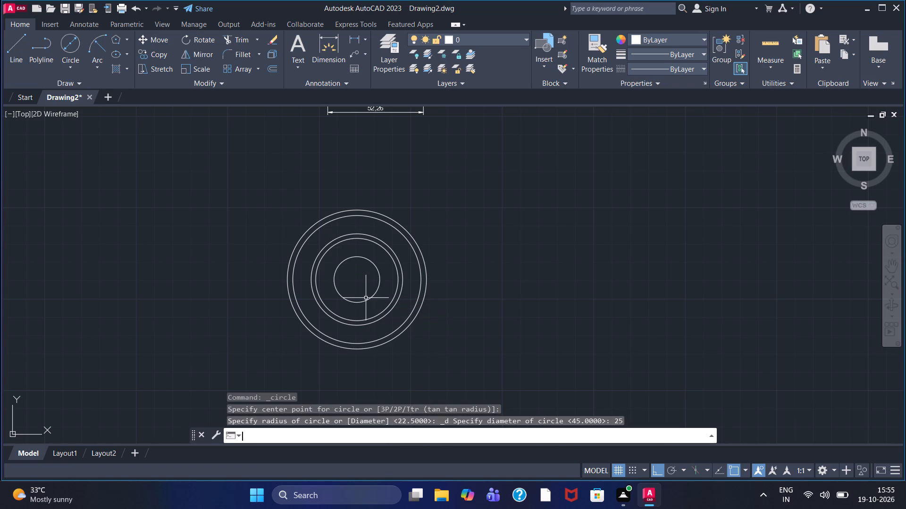
pyautogui.press('Escape')
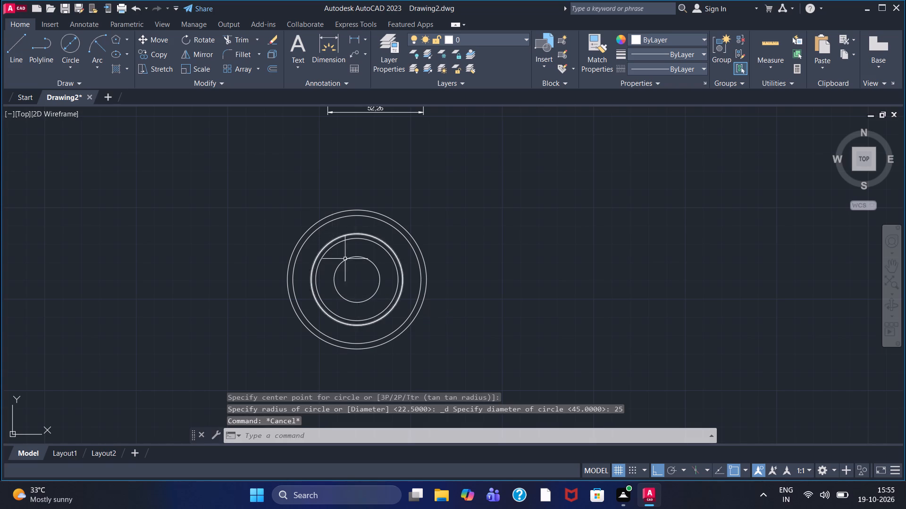
# Add a vertical linear dimension across the outermost circle from its top to bottom quadrant, placed to its left.
pyautogui.click(348, 36)
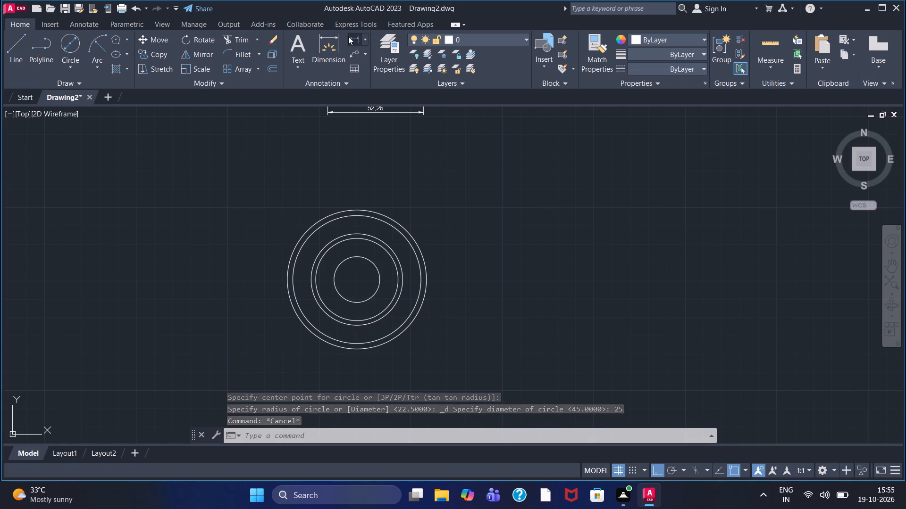
pyautogui.click(363, 207)
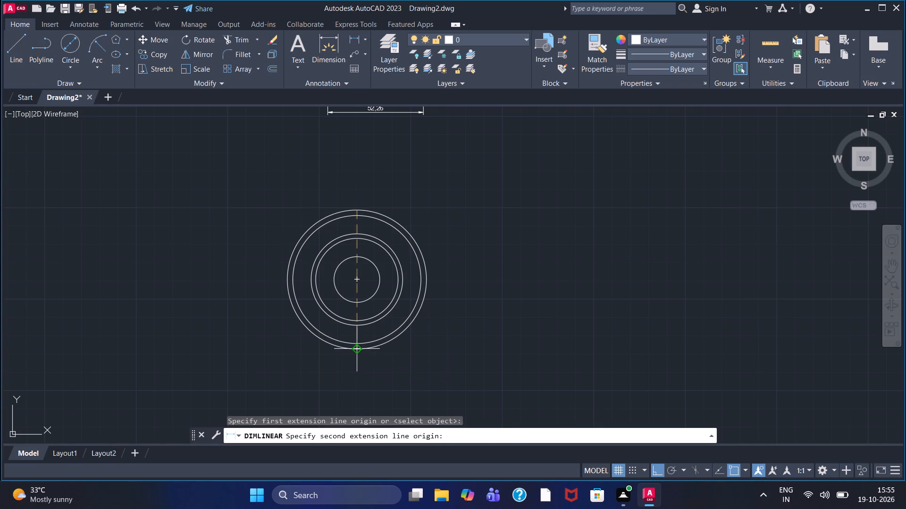
pyautogui.click(357, 351)
pyautogui.click(232, 320)
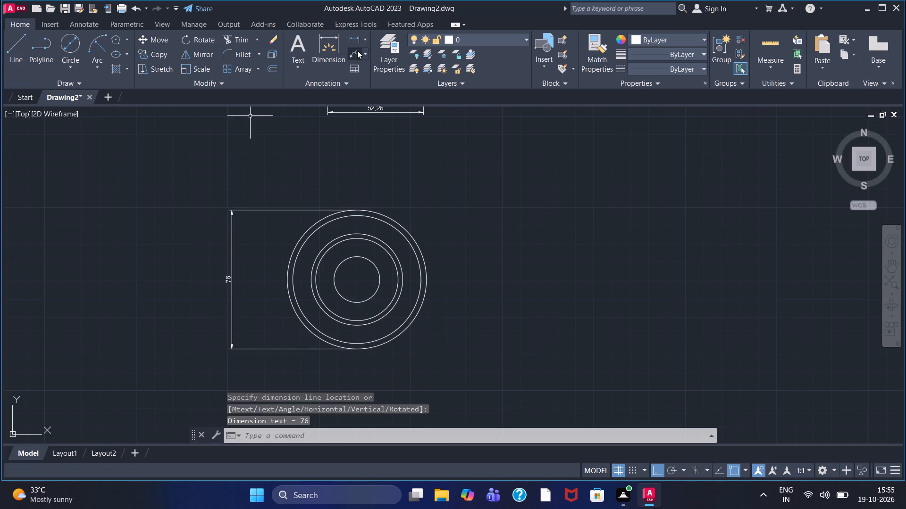
# Add a vertical linear dimension across the 70-diameter circle between its quadrants, placed between the 76 dimension and the circles.
pyautogui.click(357, 39)
pyautogui.click(359, 218)
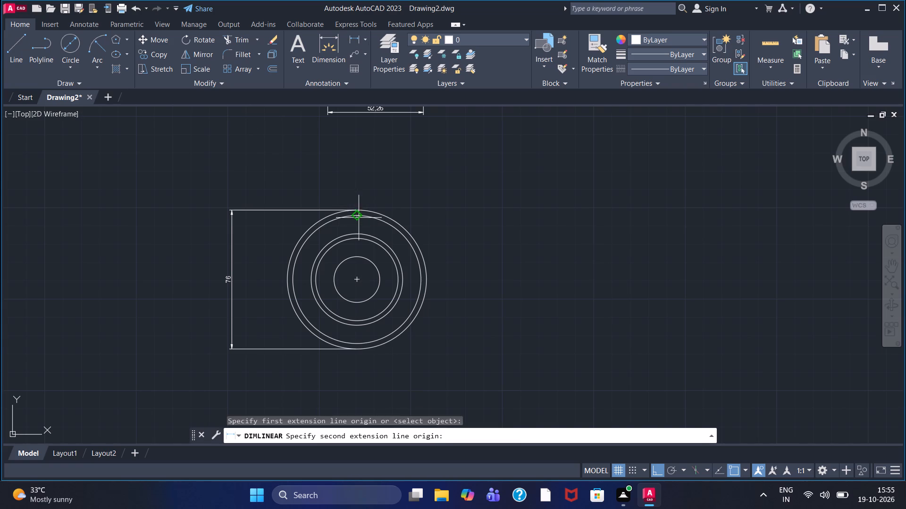
pyautogui.click(358, 342)
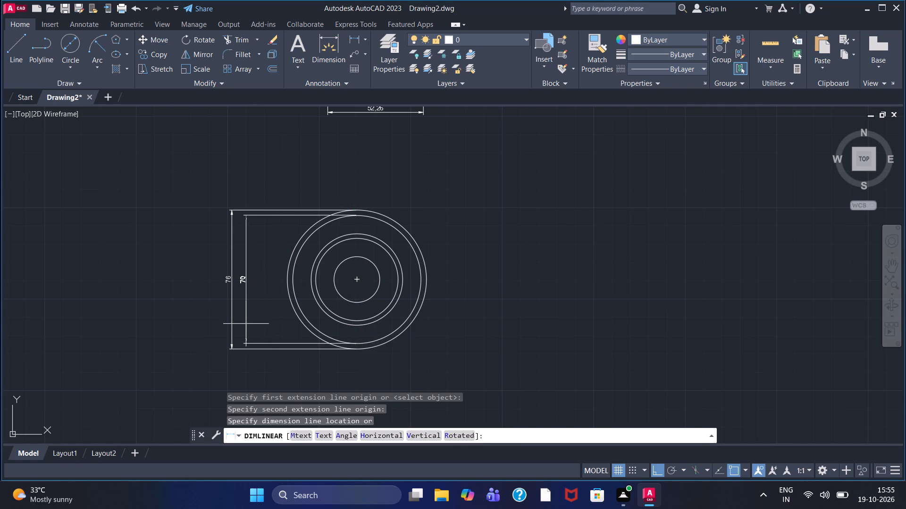
pyautogui.click(246, 324)
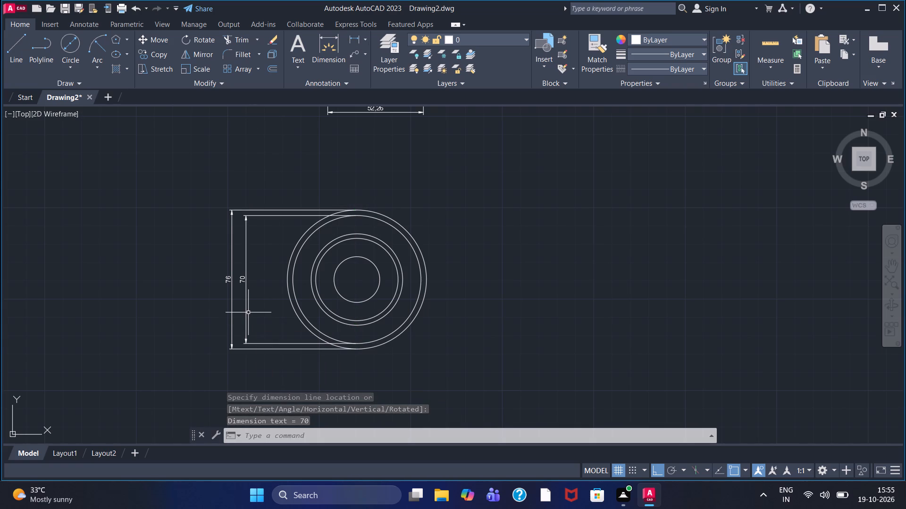
# Draw a 40 by 76 rectangle as a side view beside the circles, projected with a line from the outermost circle's top quadrant.
pyautogui.moveTo(448, 241); pyautogui.dragTo(397, 251, button='middle')
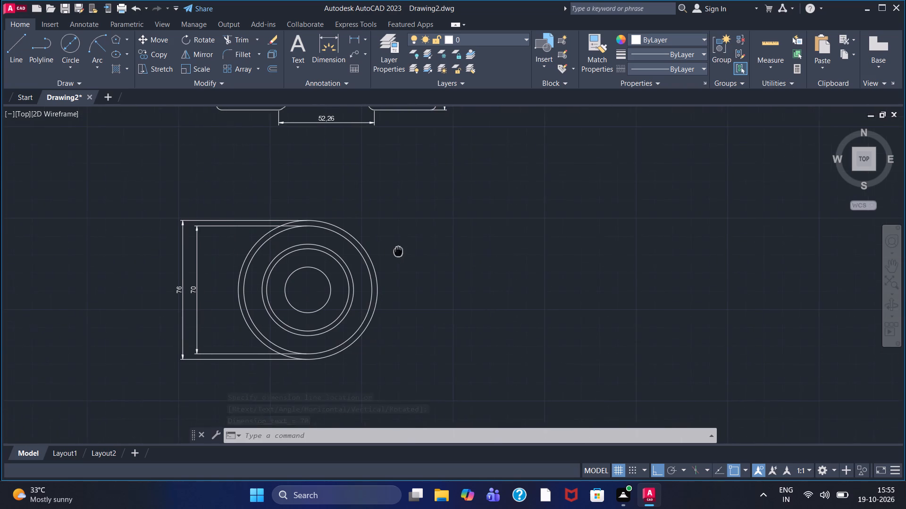
pyautogui.moveTo(397, 251); pyautogui.dragTo(369, 247, button='middle')
pyautogui.click(12, 42)
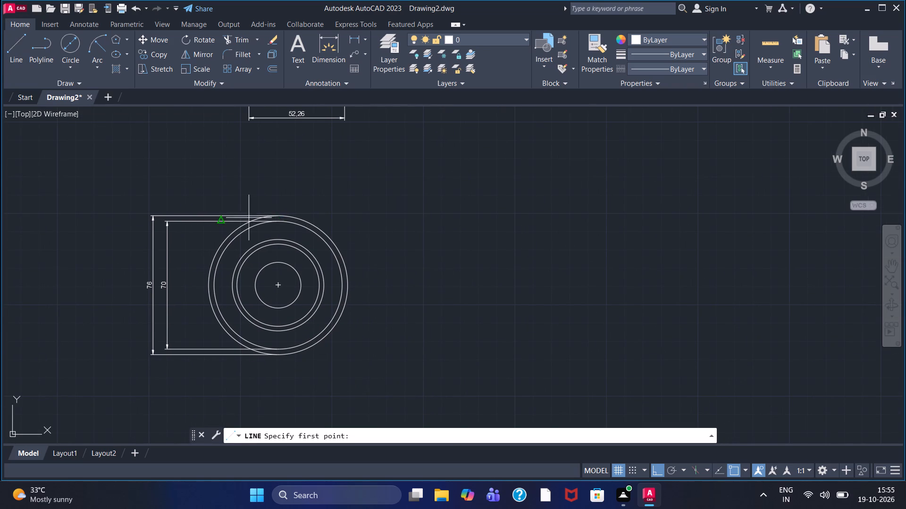
pyautogui.click(283, 217)
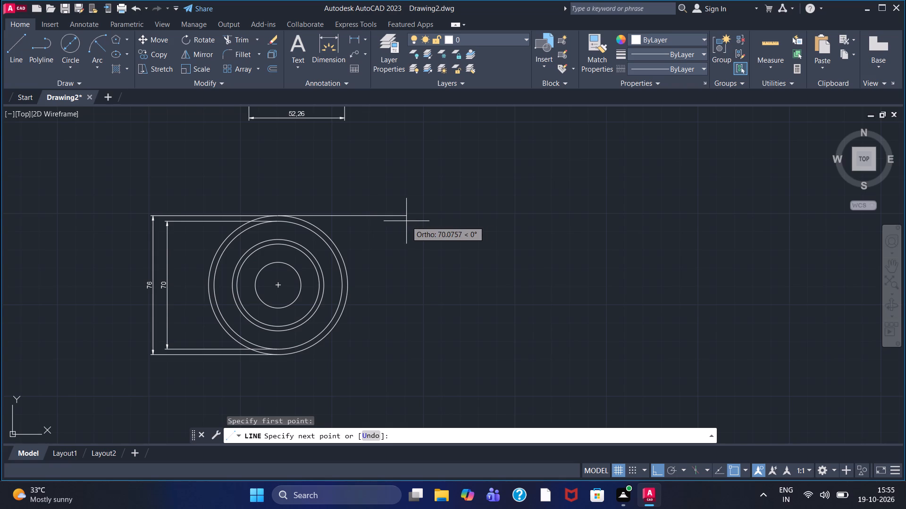
pyautogui.click(419, 221)
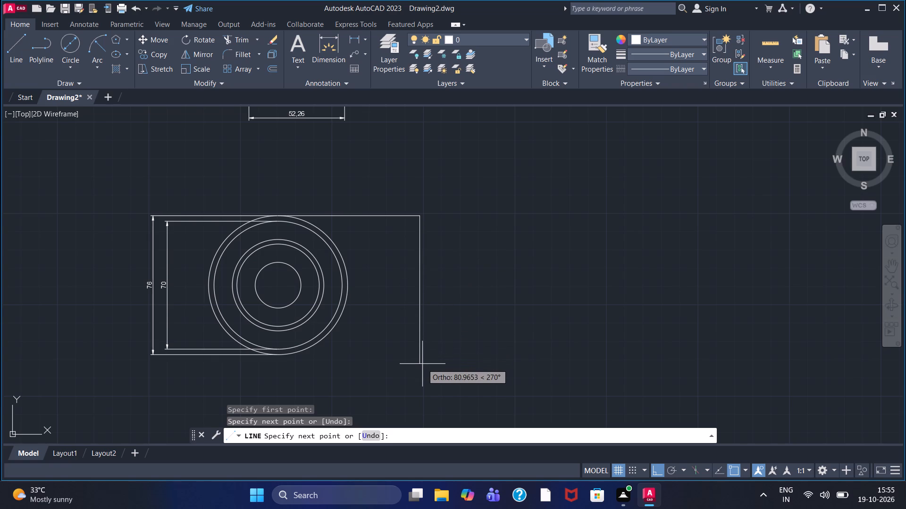
pyautogui.write('76')
pyautogui.press('Return')
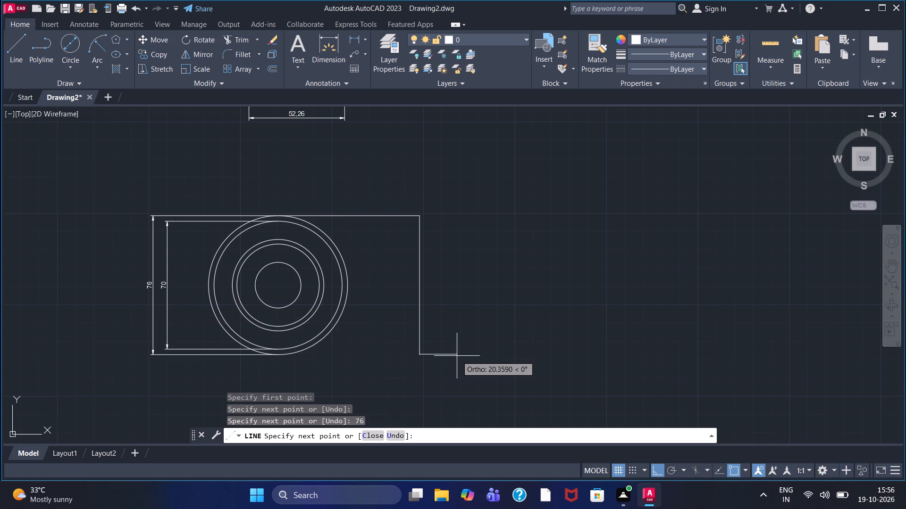
pyautogui.write('40')
pyautogui.press('Return')
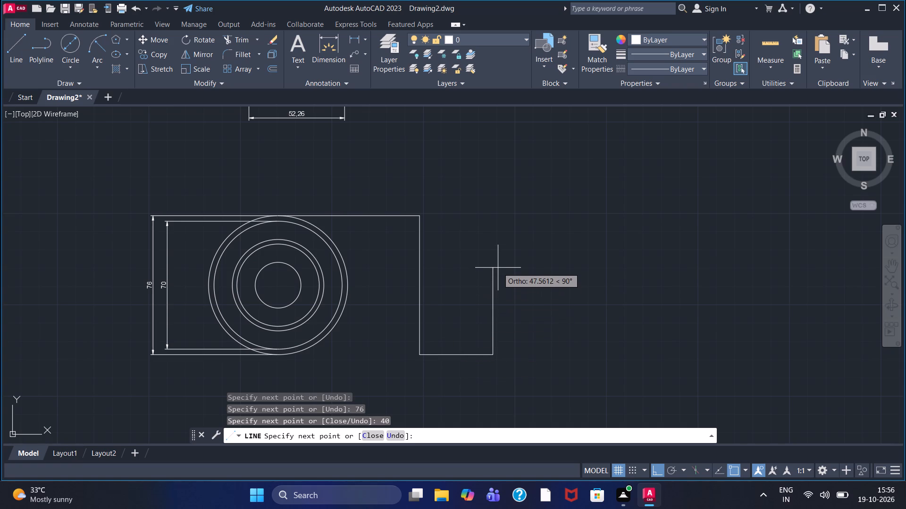
pyautogui.write('76')
pyautogui.press('Return')
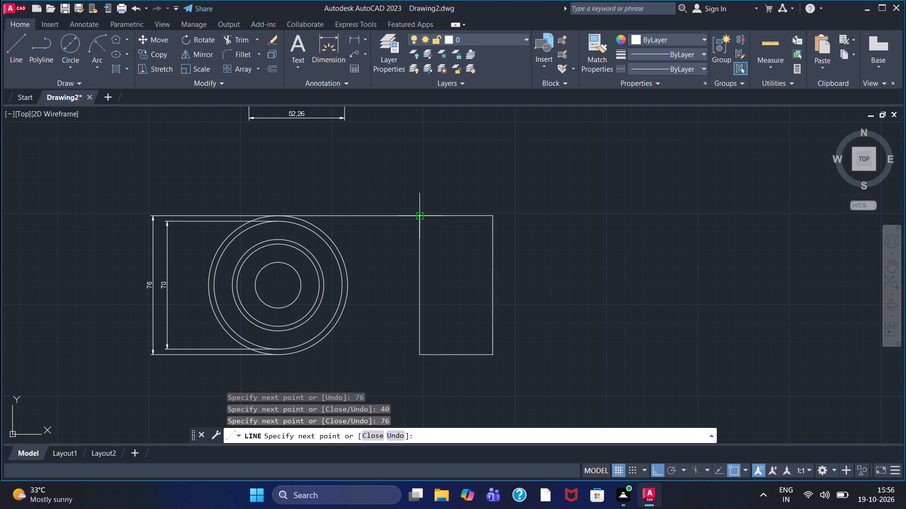
pyautogui.click(419, 219)
pyautogui.rightClick(419, 219)
pyautogui.click(440, 224)
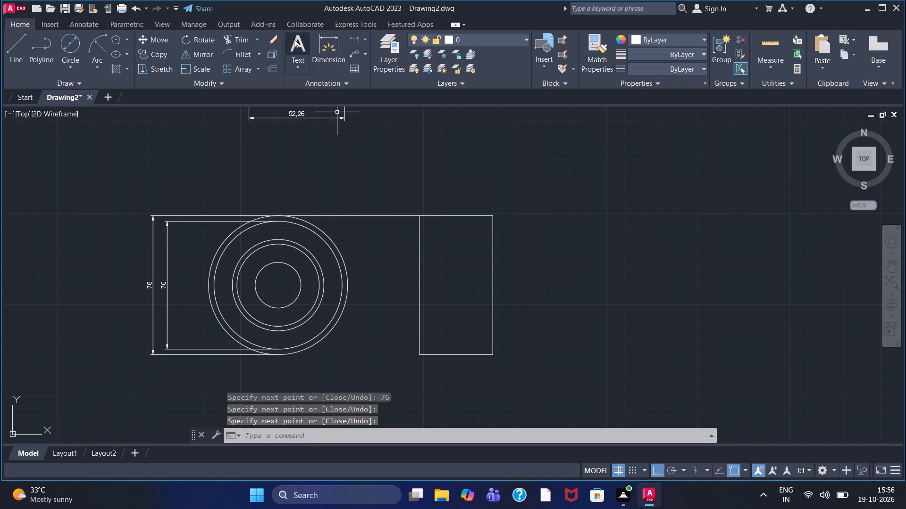
# Trim away the projection line between the outermost circle and the rectangle's top corner.
pyautogui.click(235, 40)
pyautogui.moveTo(369, 236); pyautogui.dragTo(378, 194)
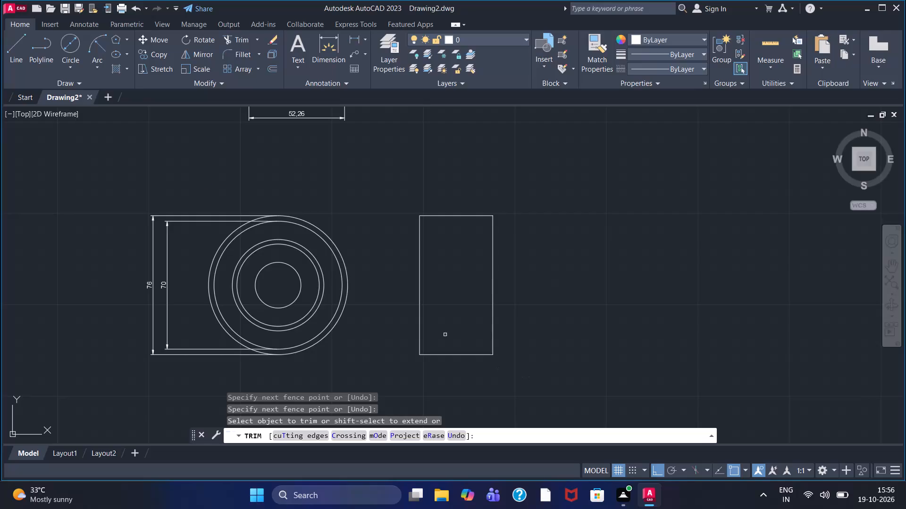
# Draw a start-end-radius arc between the rectangle's two top corners, bulging inward with a radius of about 31.24.
pyautogui.click(94, 38)
pyautogui.click(419, 222)
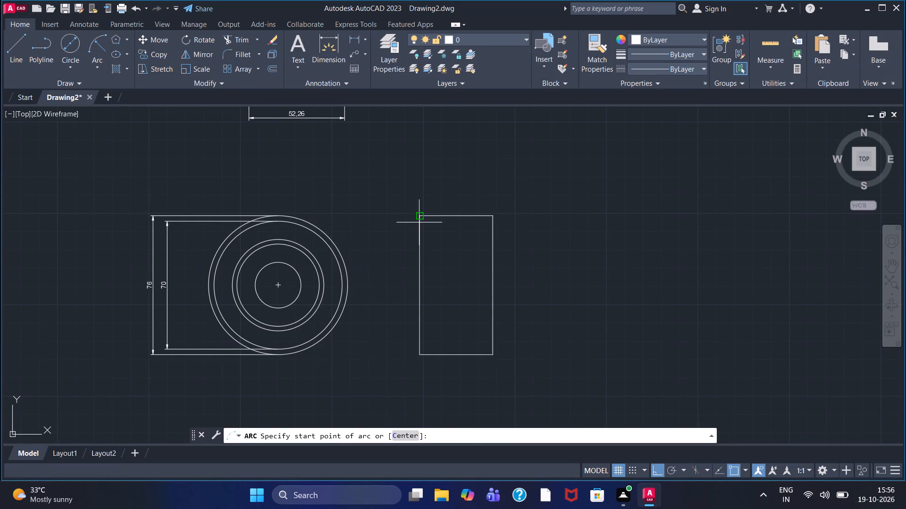
pyautogui.click(493, 217)
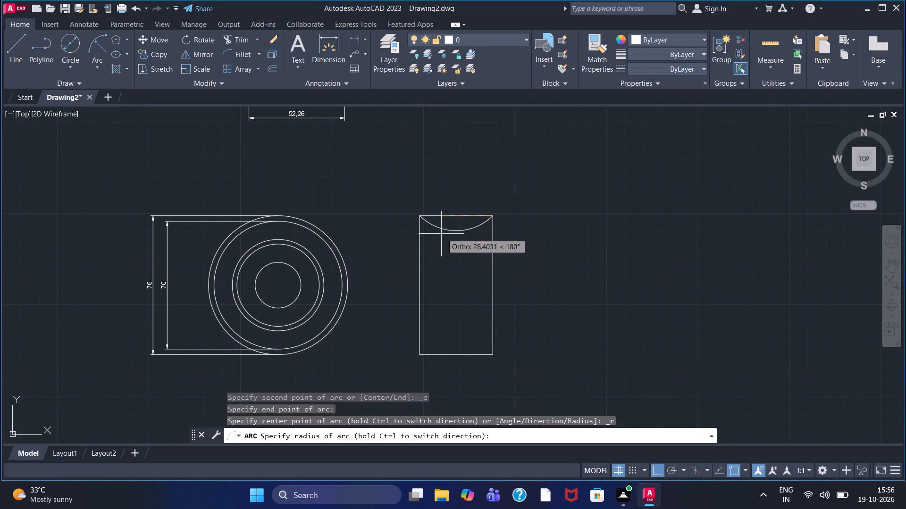
pyautogui.click(436, 230)
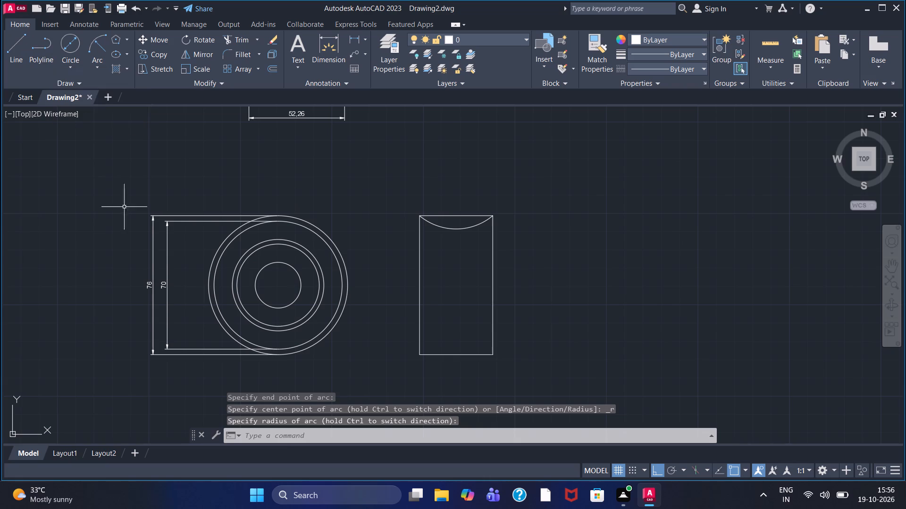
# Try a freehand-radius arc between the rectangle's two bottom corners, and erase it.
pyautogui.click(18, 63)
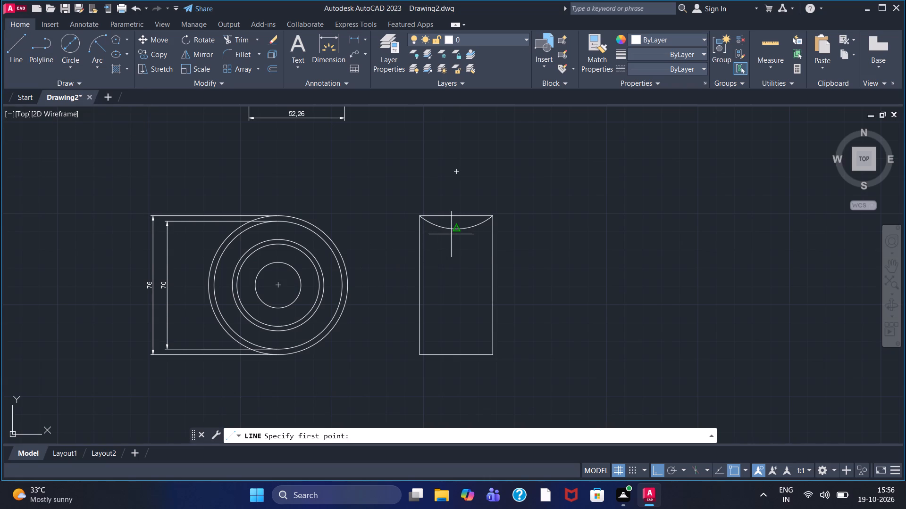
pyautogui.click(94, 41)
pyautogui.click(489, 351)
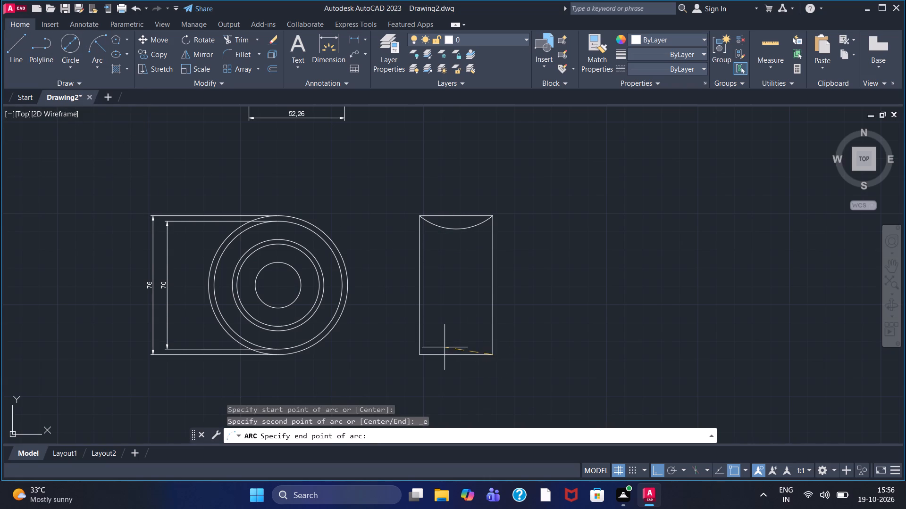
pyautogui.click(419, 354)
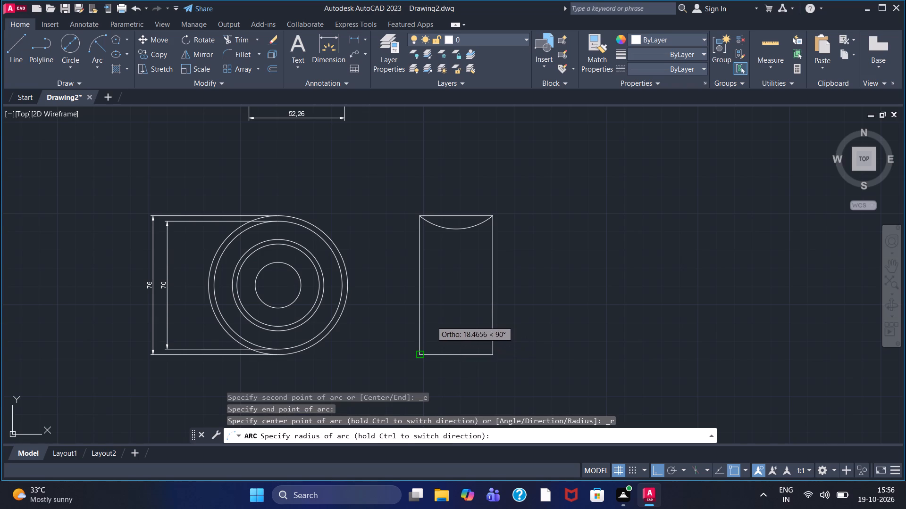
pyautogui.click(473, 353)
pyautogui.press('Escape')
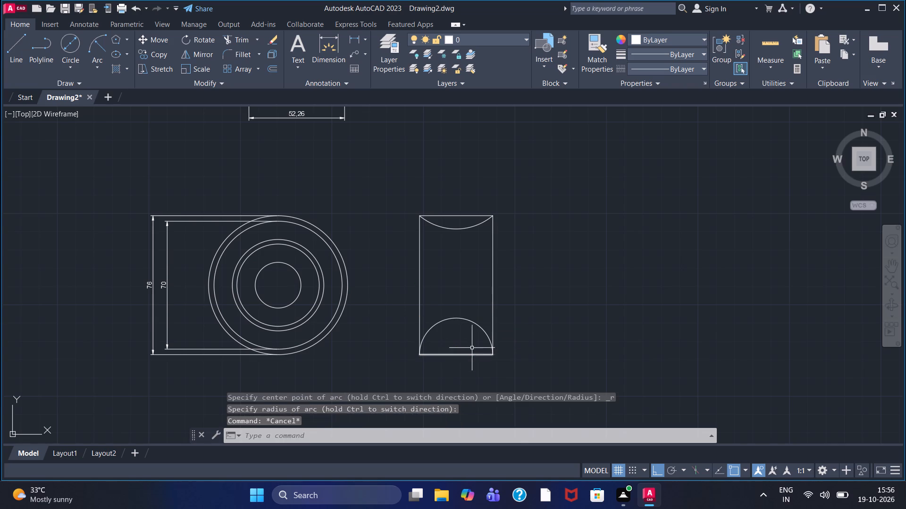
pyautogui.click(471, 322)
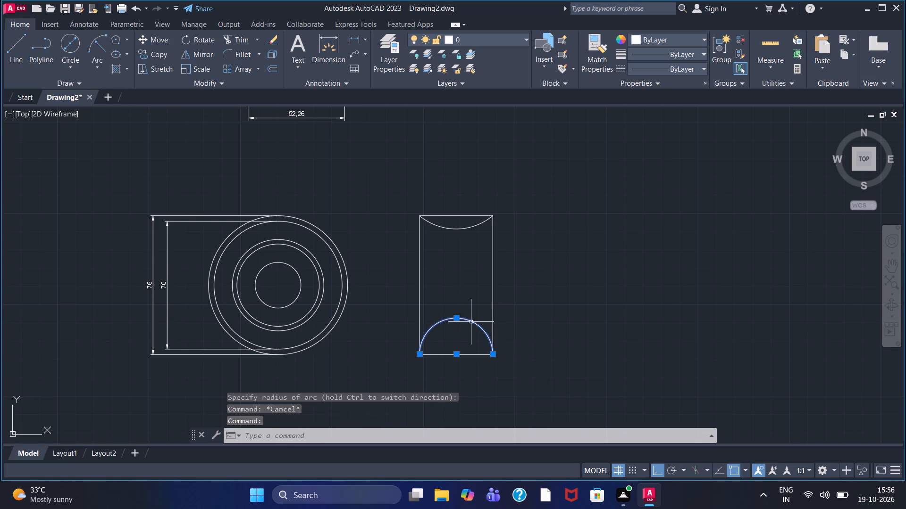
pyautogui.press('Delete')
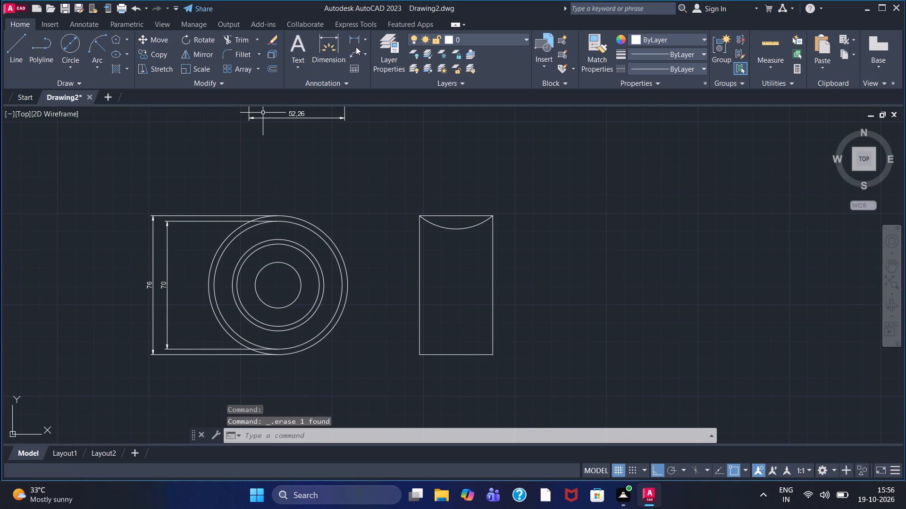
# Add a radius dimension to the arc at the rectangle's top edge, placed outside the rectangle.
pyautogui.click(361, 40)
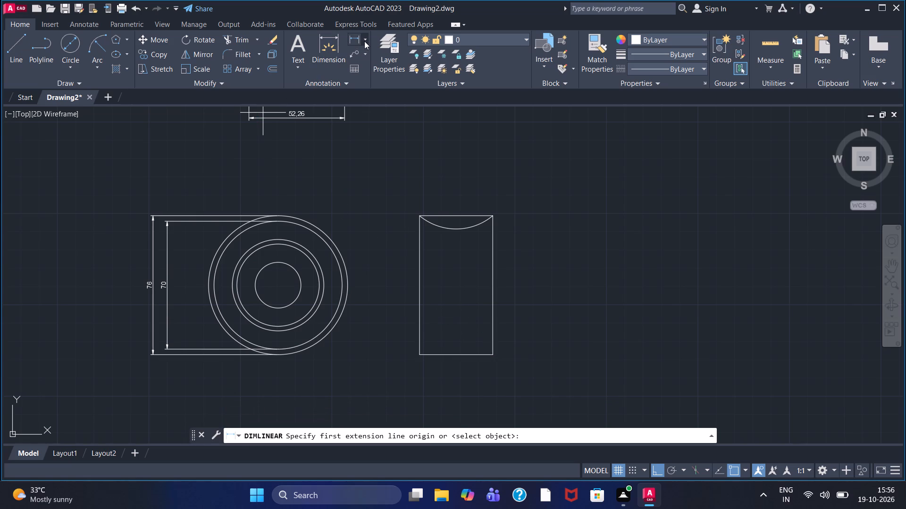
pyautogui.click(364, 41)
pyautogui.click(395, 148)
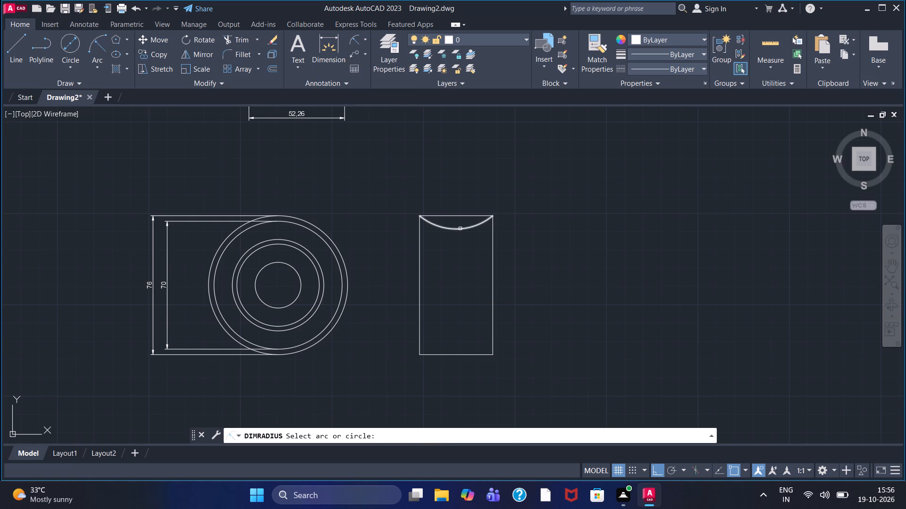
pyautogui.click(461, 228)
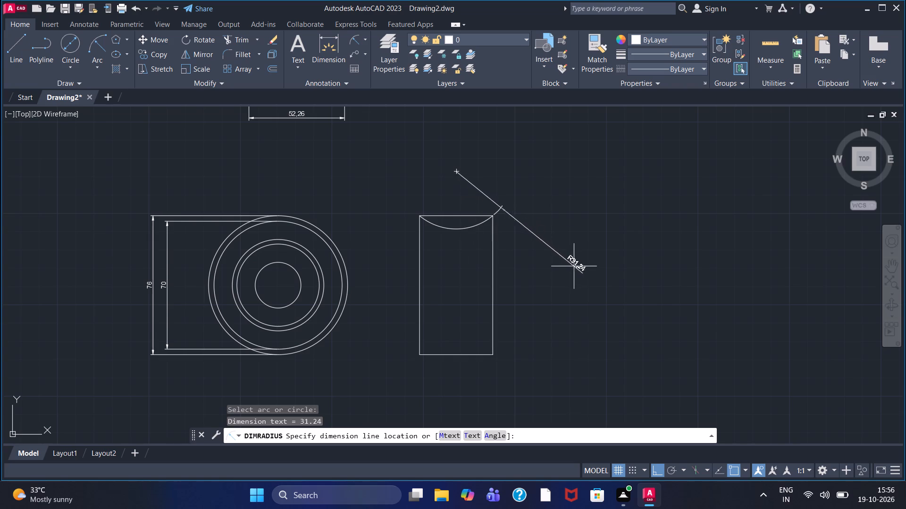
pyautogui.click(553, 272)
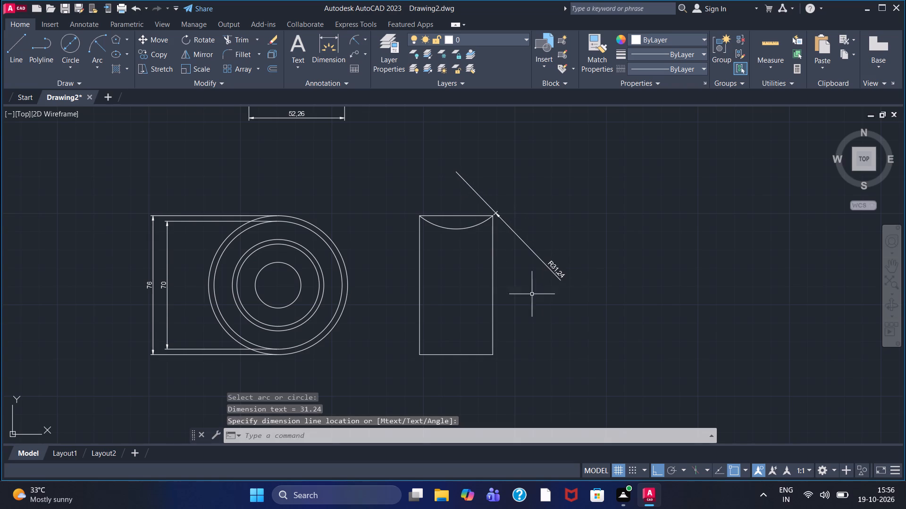
# Draw a start-end-radius arc of radius 31.24 between the rectangle's two bottom corners, bulging inward.
pyautogui.click(97, 44)
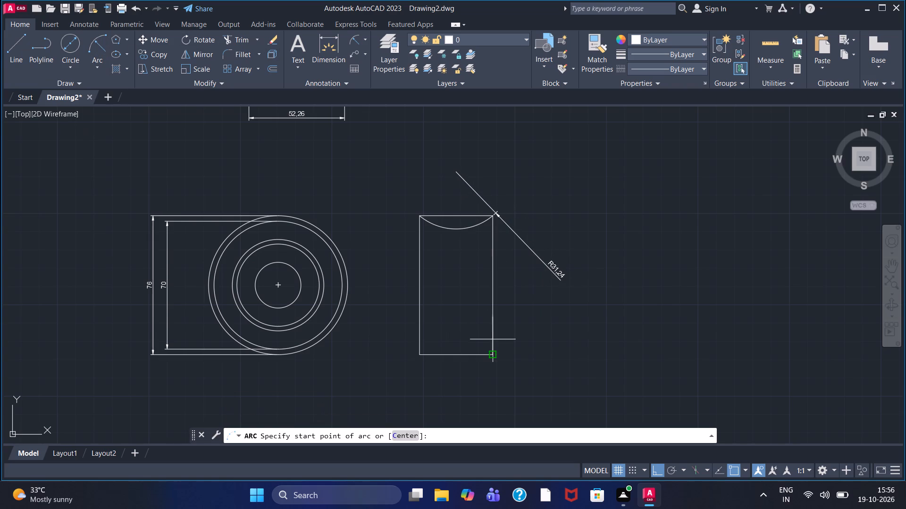
pyautogui.click(493, 355)
pyautogui.click(427, 354)
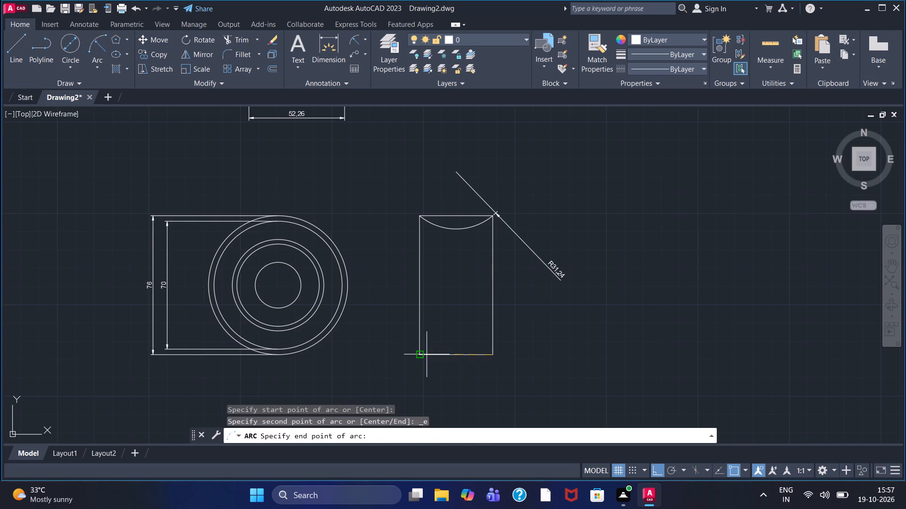
pyautogui.write('31.24')
pyautogui.press('Return')
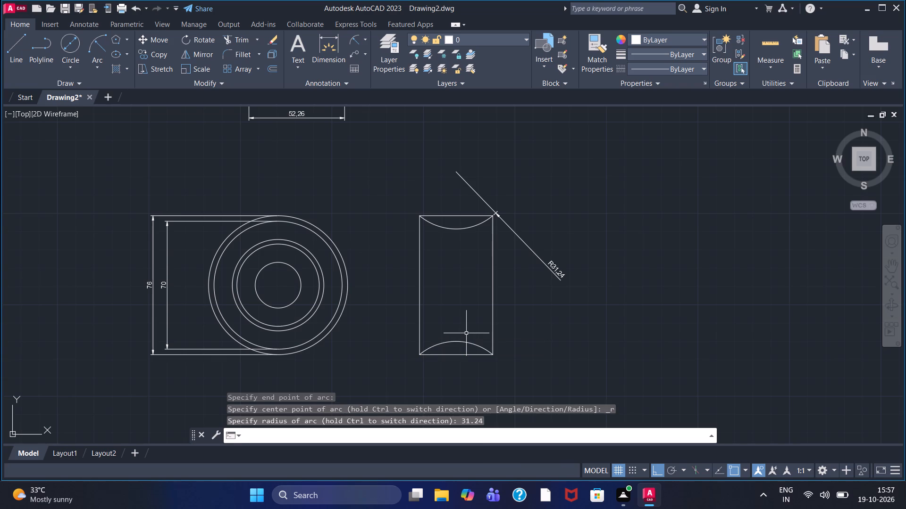
pyautogui.press('Escape')
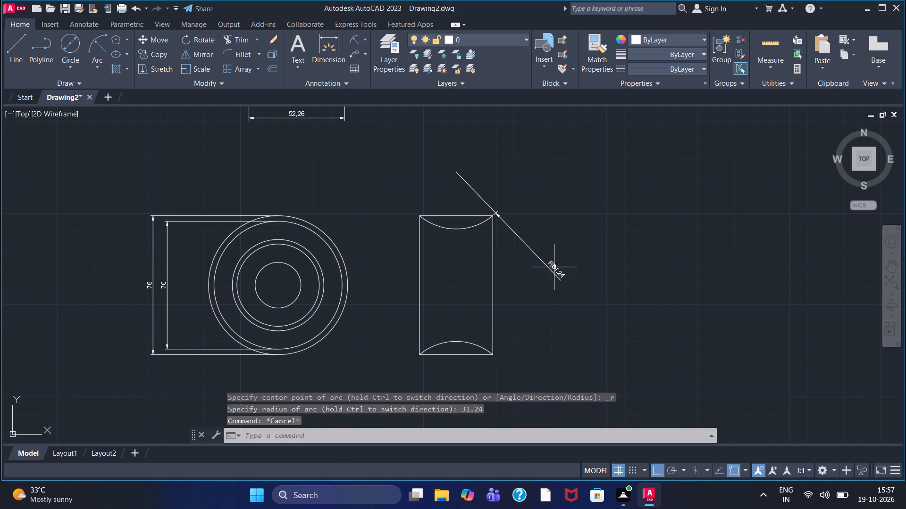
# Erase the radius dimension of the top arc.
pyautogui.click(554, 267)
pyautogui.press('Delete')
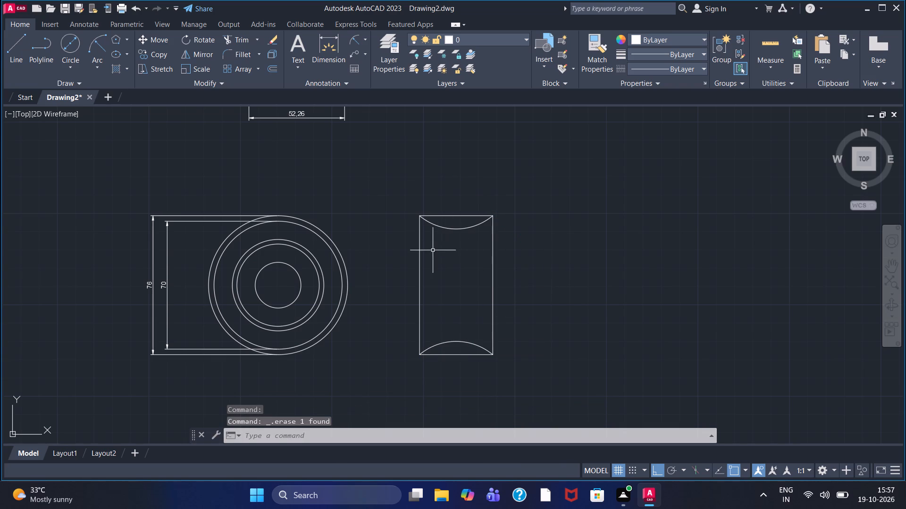
# Draw a vertical centre line in the rectangle from the top arc's midpoint to the bottom arc's midpoint.
pyautogui.click(16, 49)
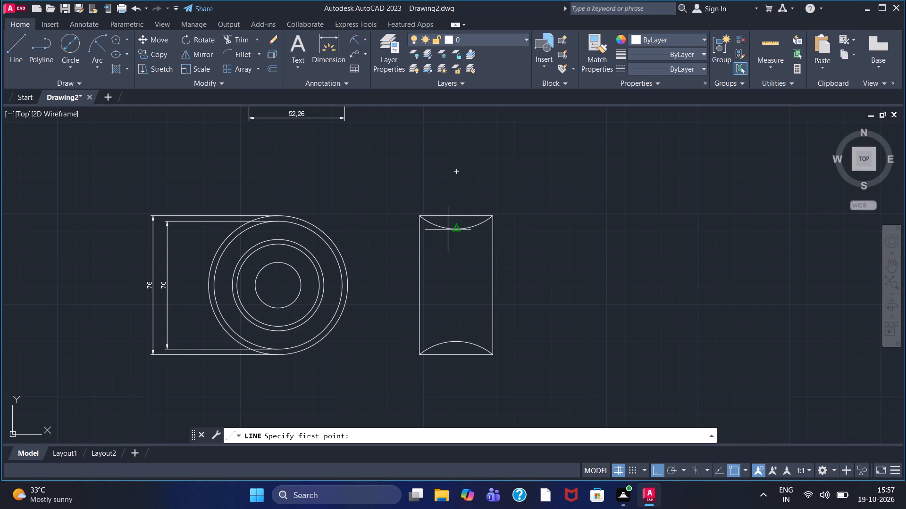
pyautogui.click(453, 229)
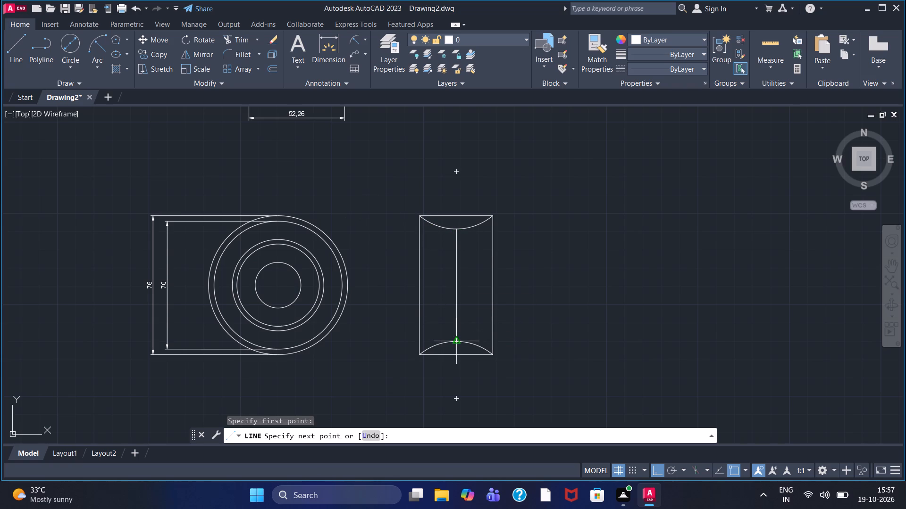
pyautogui.click(456, 342)
pyautogui.press('Escape')
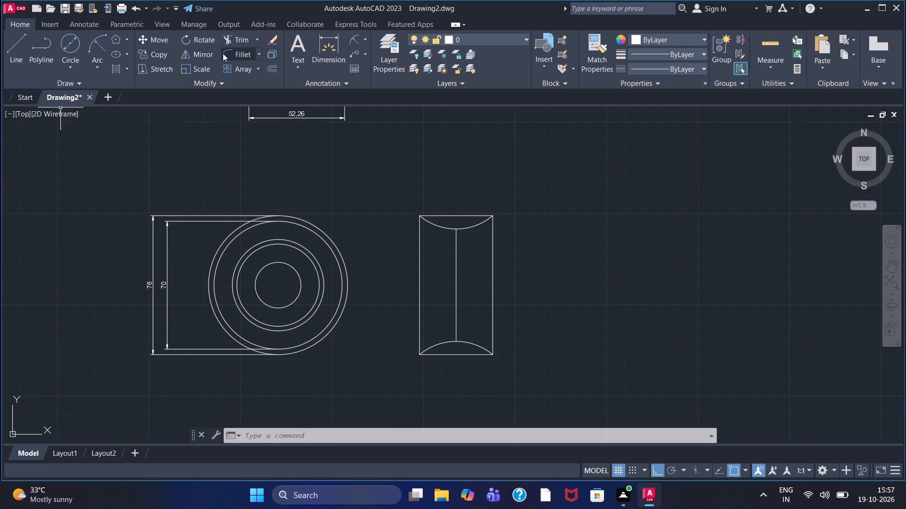
# Offset the rectangle's vertical centre line once to each side using the Through option, entering 5 for each copy.
pyautogui.click(272, 62)
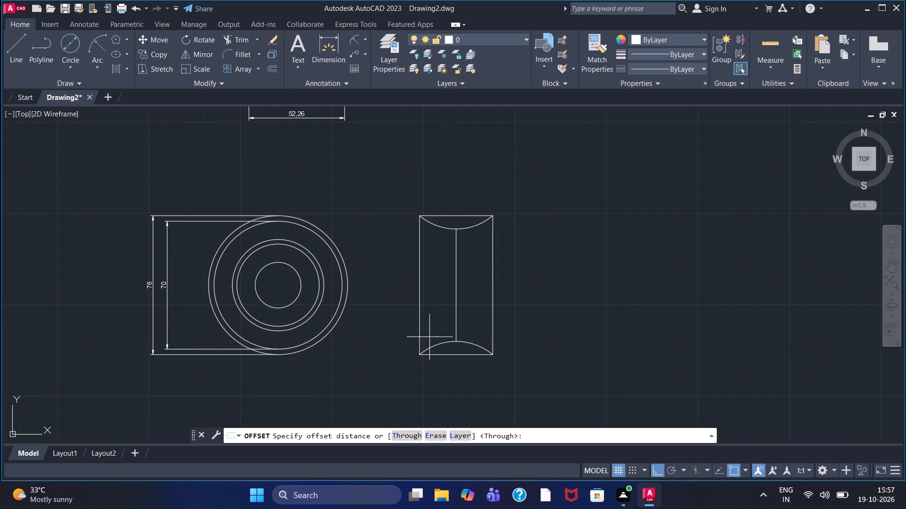
pyautogui.click(407, 435)
pyautogui.click(456, 309)
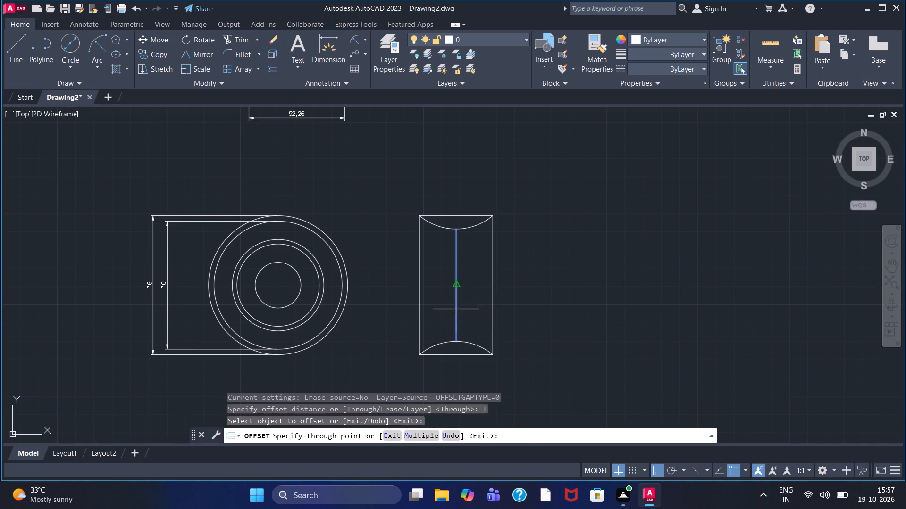
pyautogui.press('5')
pyautogui.press('Return')
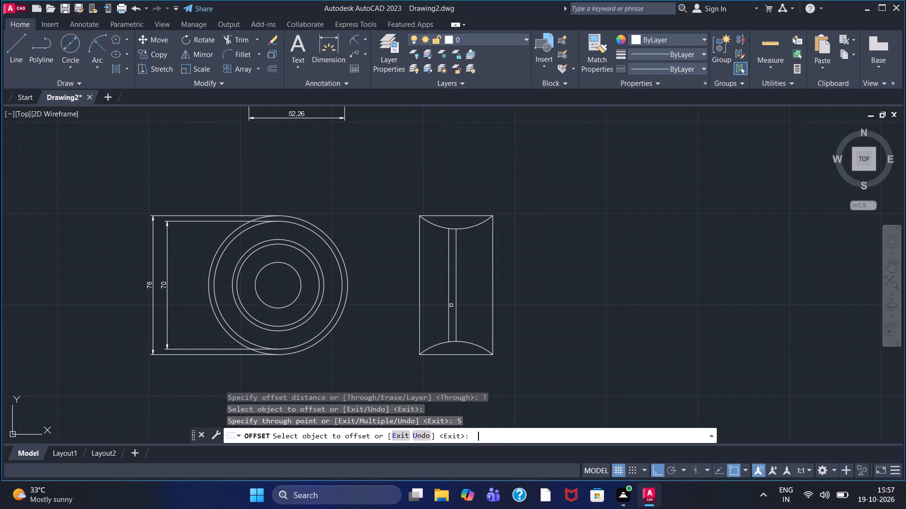
pyautogui.click(455, 296)
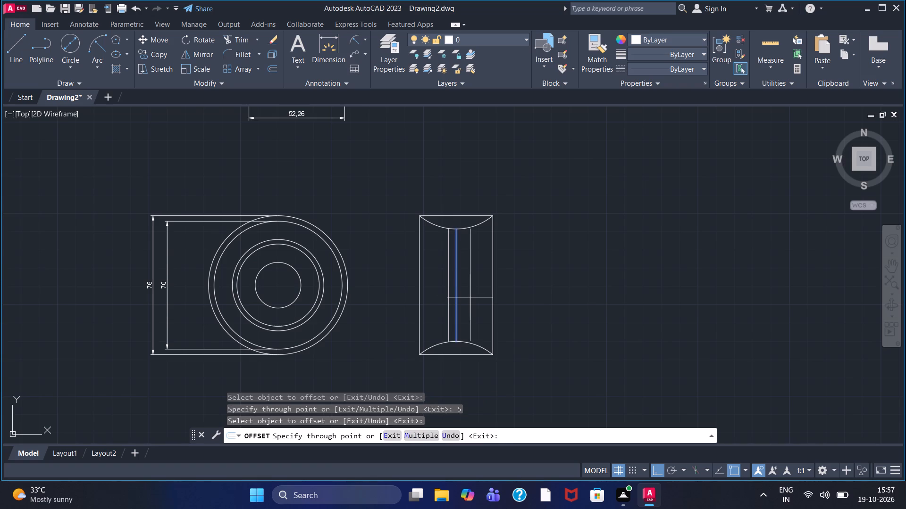
pyautogui.press('5')
pyautogui.press('Return')
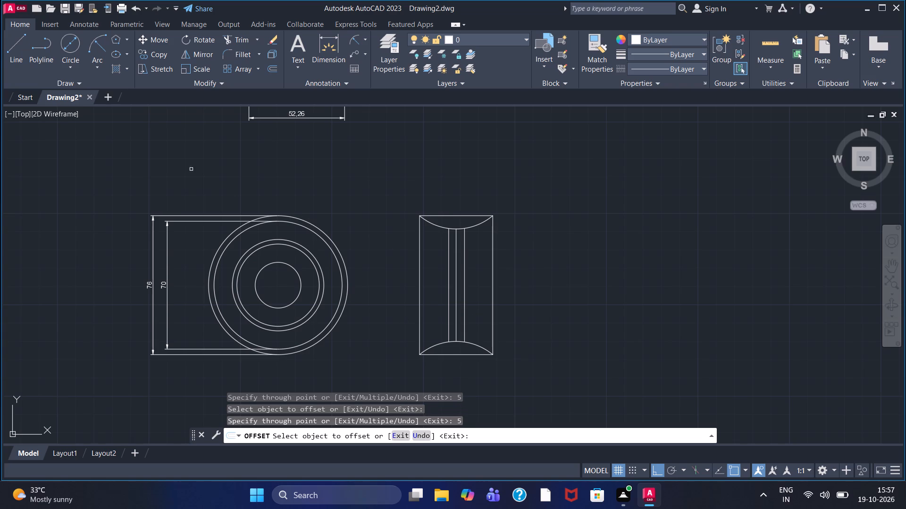
# Draw a short horizontal line across the three vertical lines, above the rectangle's mid-height and inside its side edges.
pyautogui.click(20, 50)
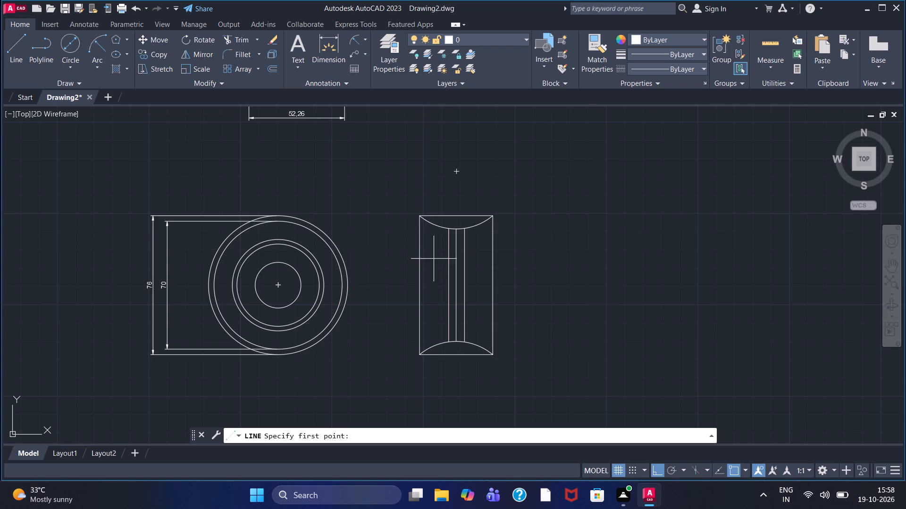
pyautogui.moveTo(440, 264); pyautogui.dragTo(446, 264)
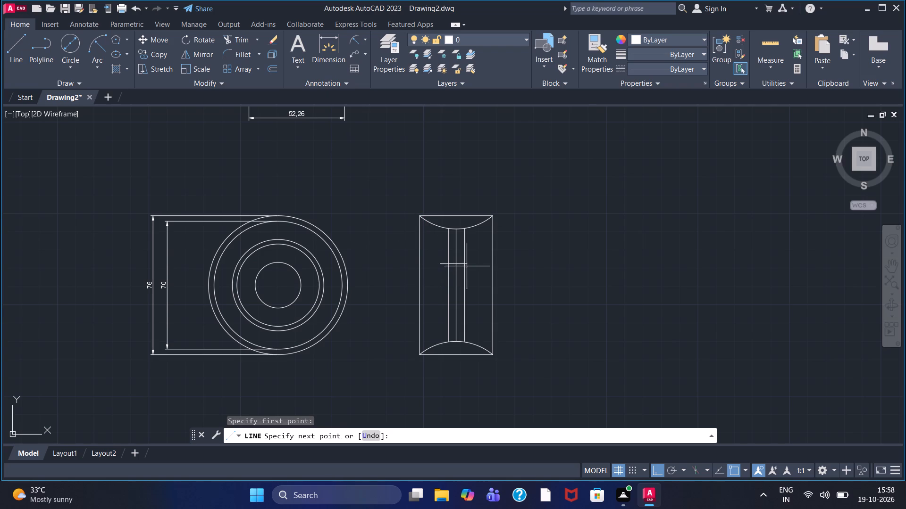
pyautogui.click(478, 265)
pyautogui.rightClick(478, 265)
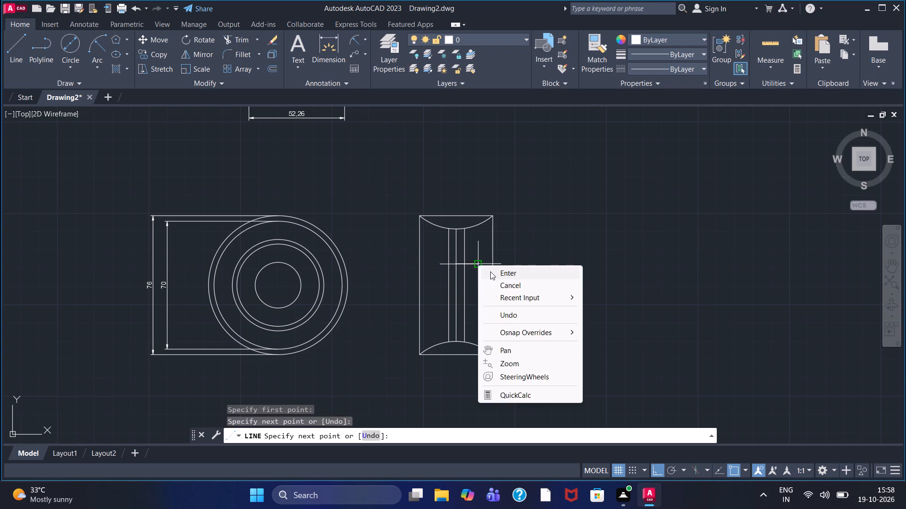
pyautogui.click(490, 271)
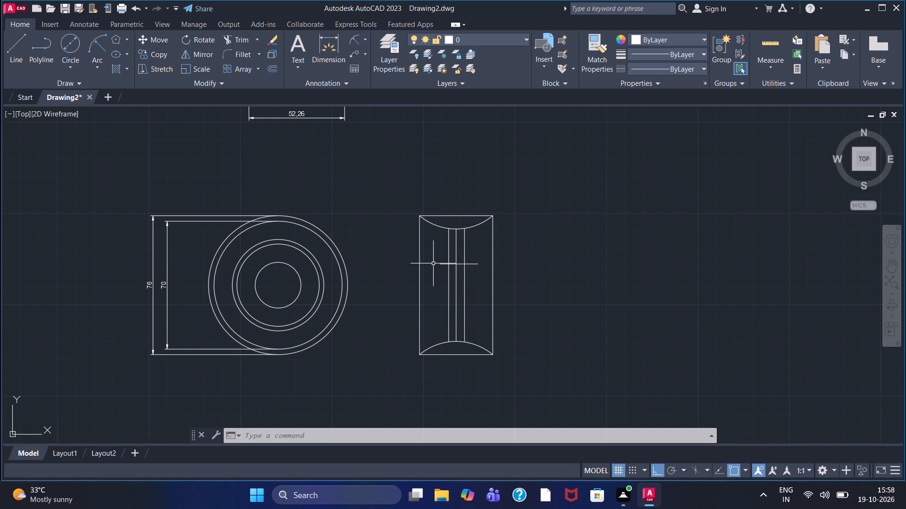
# Draw a horizontal line through the rectangle's mid-height, from about 10 outside its left edge to beyond its right edge.
pyautogui.click(6, 48)
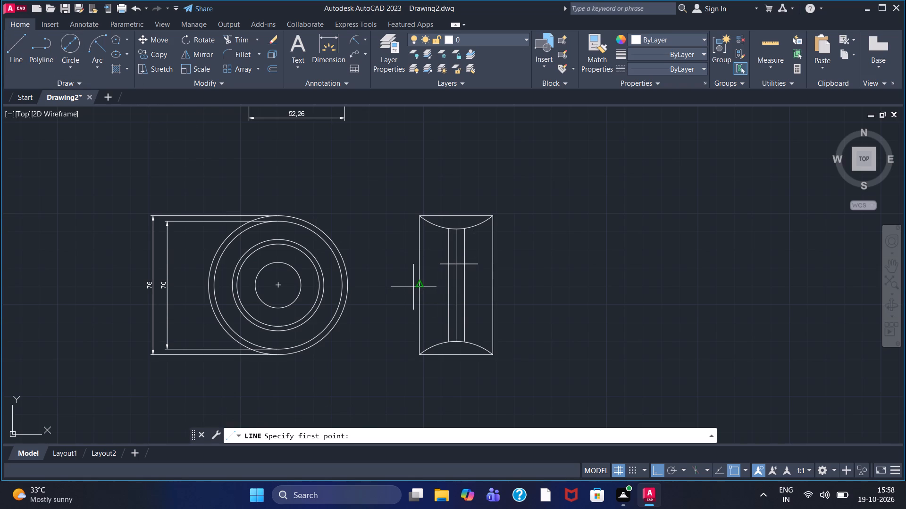
pyautogui.click(418, 284)
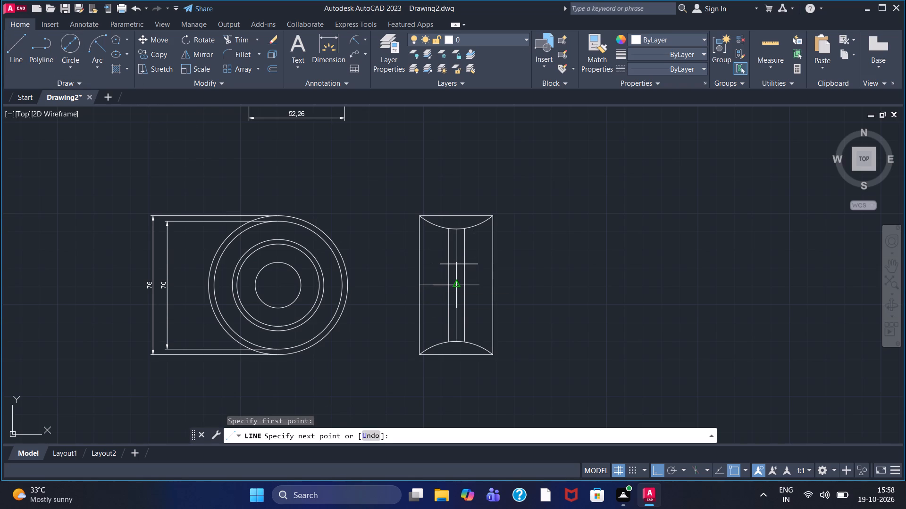
pyautogui.click(401, 284)
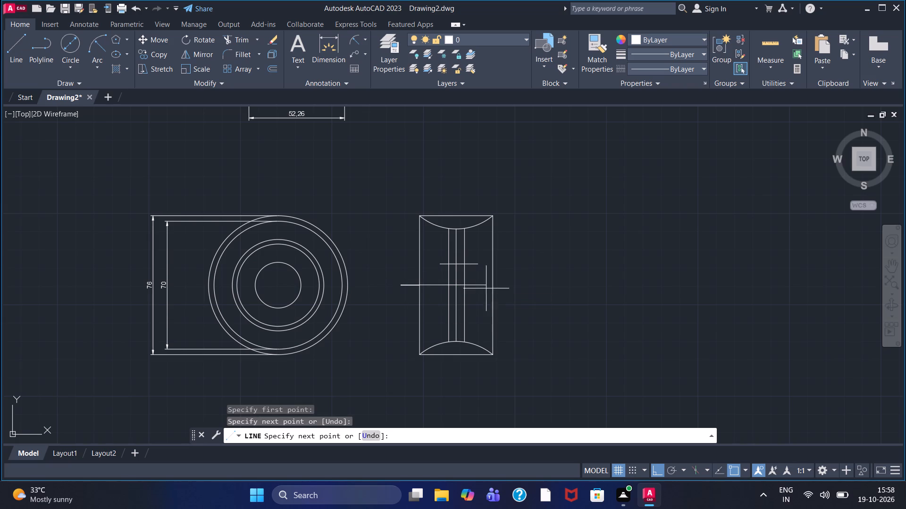
pyautogui.click(513, 288)
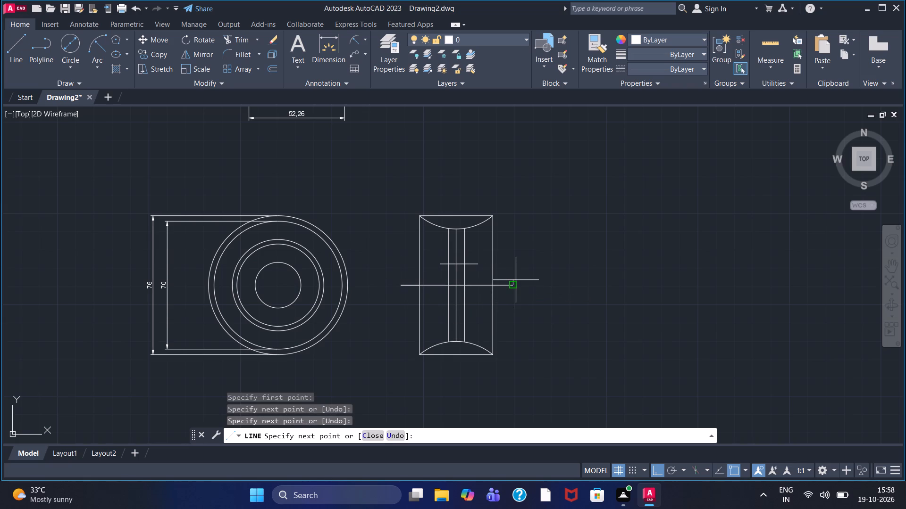
pyautogui.rightClick(516, 280)
pyautogui.click(526, 287)
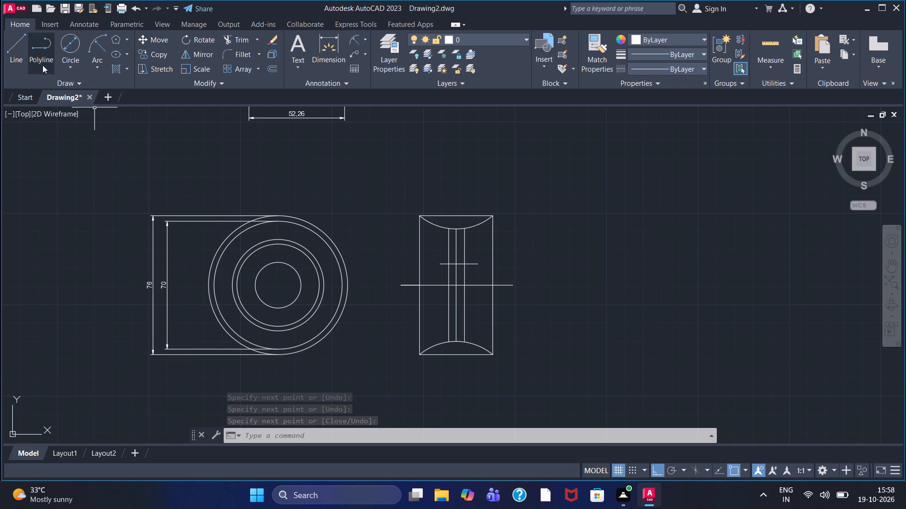
# With Ortho off, draw a sloped line joining the left ends of the short and long horizontal lines.
pyautogui.click(26, 51)
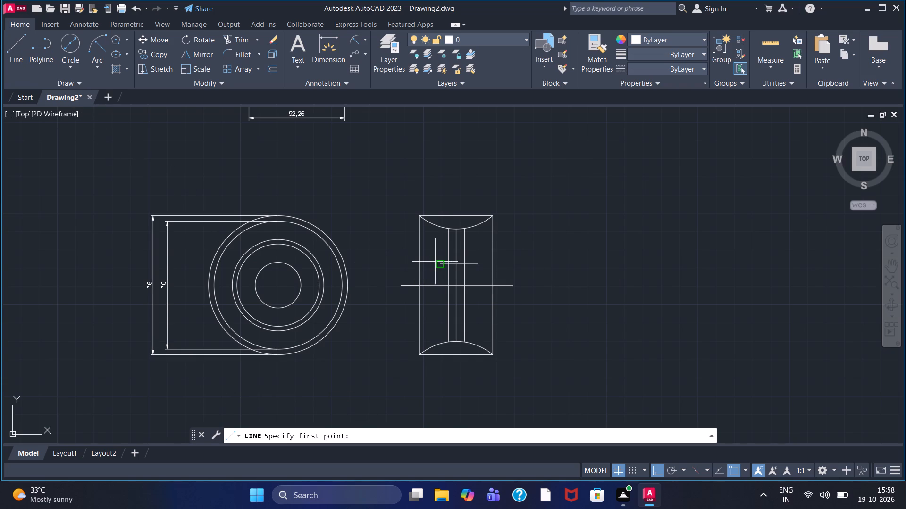
pyautogui.click(436, 262)
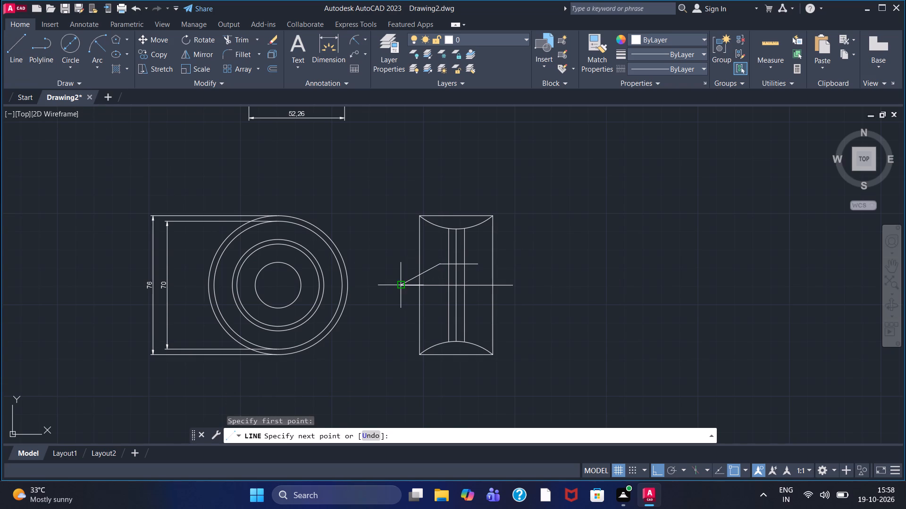
pyautogui.press('F8')
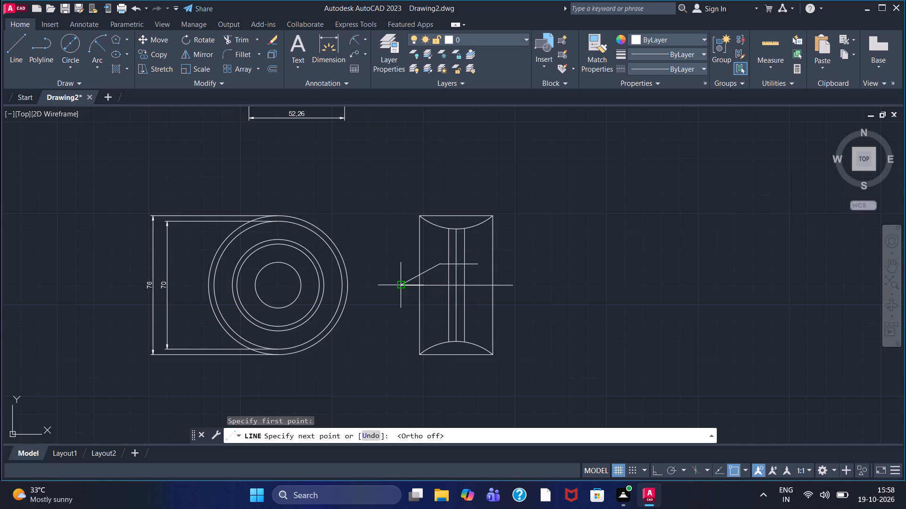
pyautogui.click(397, 284)
pyautogui.rightClick(390, 252)
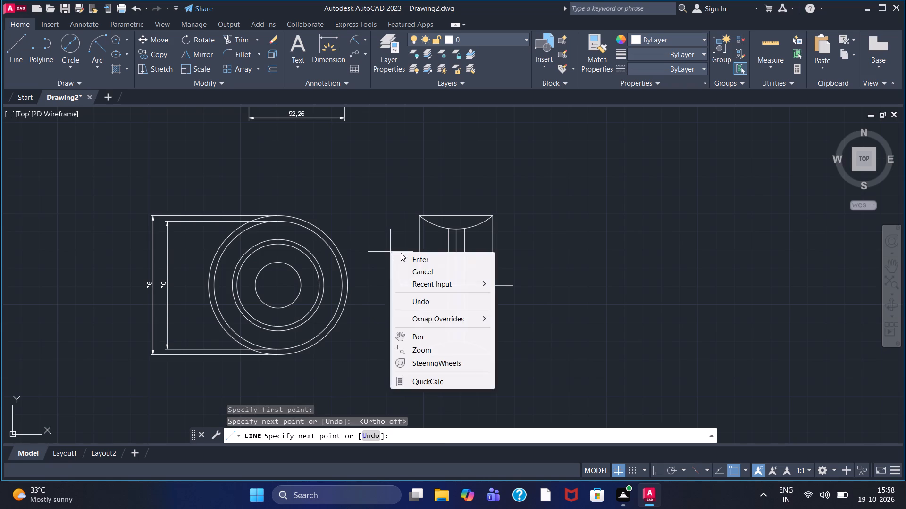
pyautogui.click(401, 254)
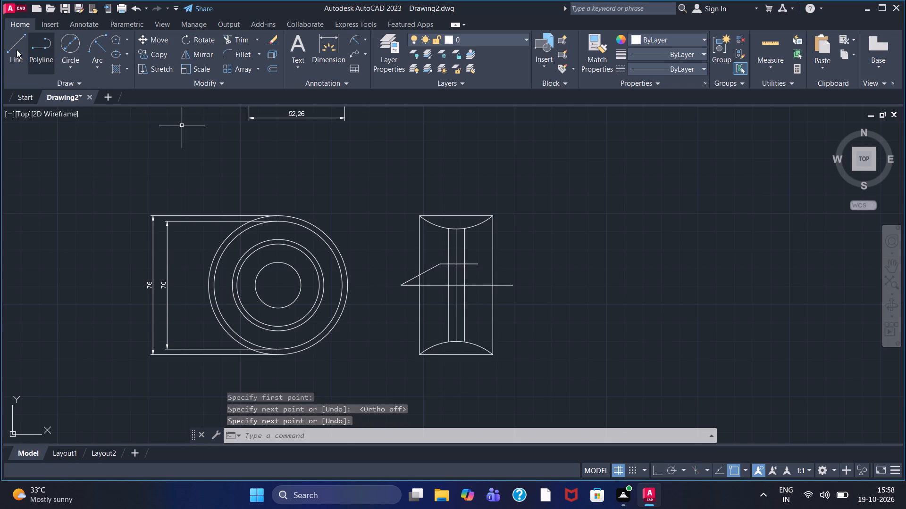
# Draw a matching sloped line joining the right ends of the short and long horizontal lines.
pyautogui.click(17, 49)
pyautogui.click(479, 264)
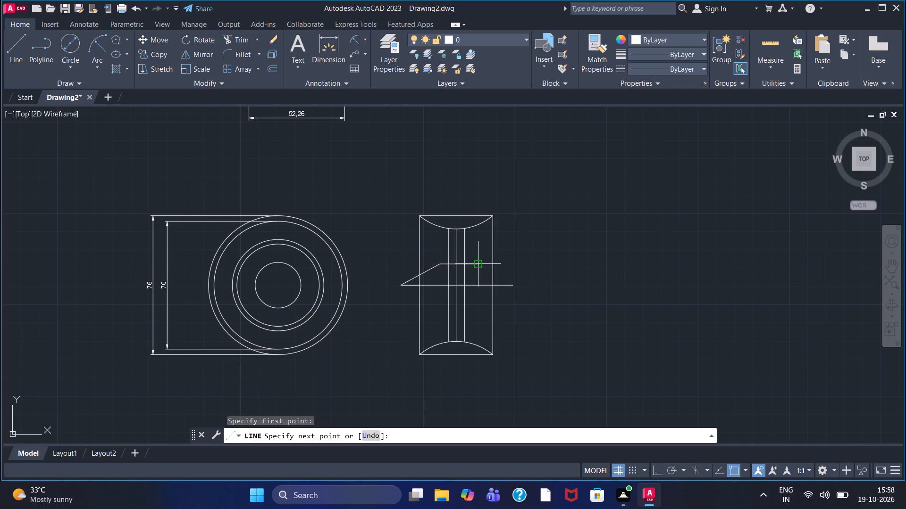
pyautogui.doubleClick(514, 287)
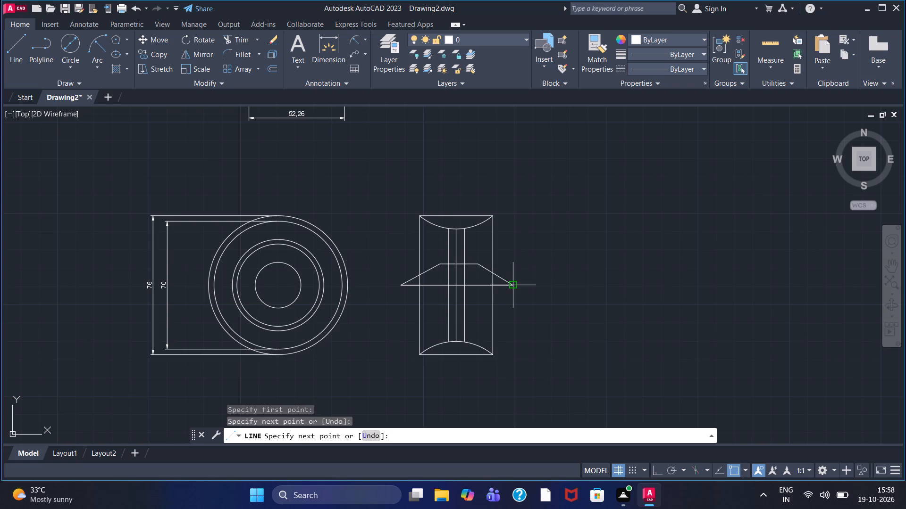
pyautogui.rightClick(528, 239)
pyautogui.click(539, 245)
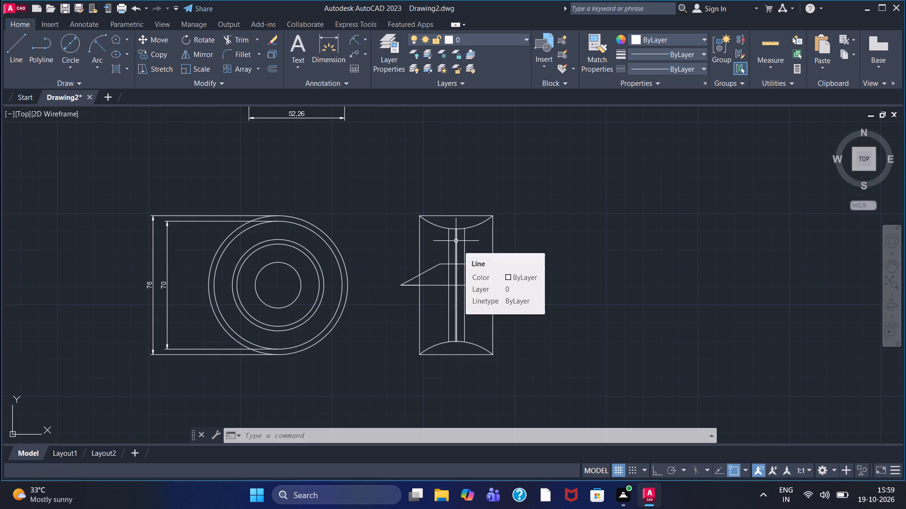
# With Ortho on, draw a line from the long line's left end down about 19, continuing about 61 to the right.
pyautogui.click(27, 46)
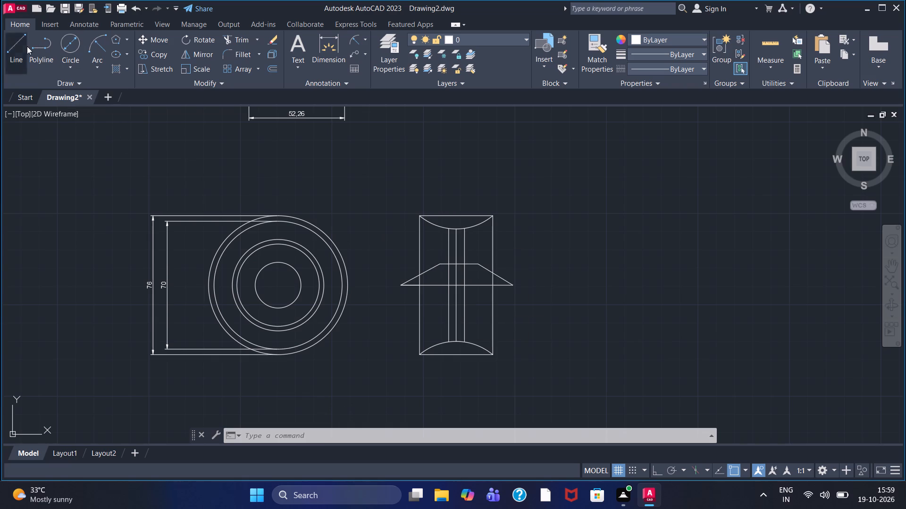
pyautogui.click(395, 288)
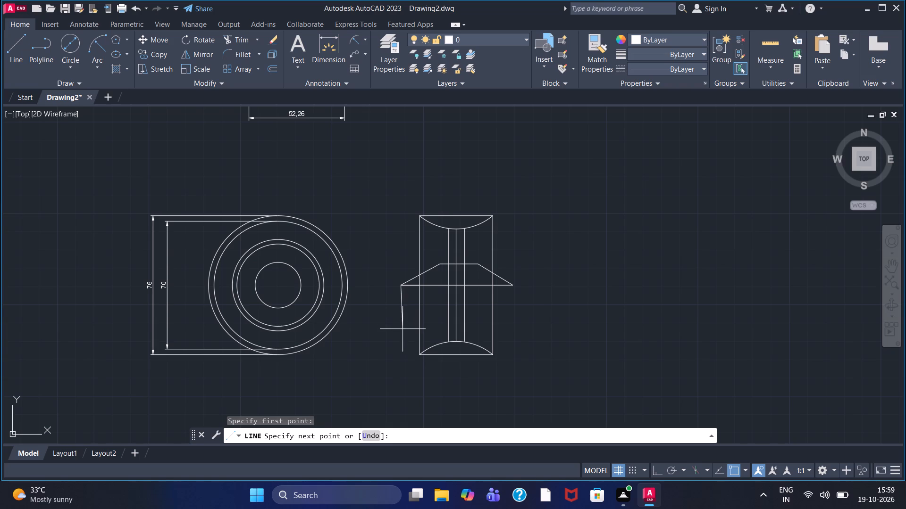
pyautogui.press('F8')
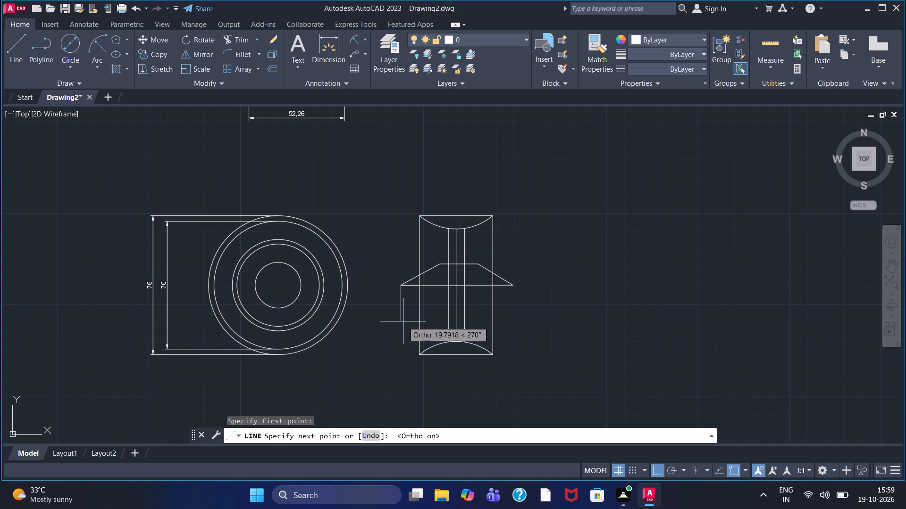
pyautogui.click(403, 320)
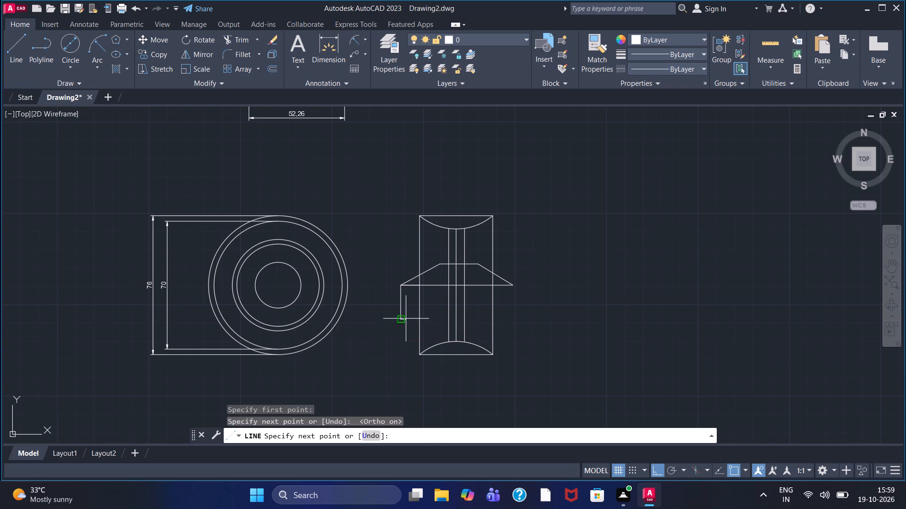
pyautogui.click(512, 309)
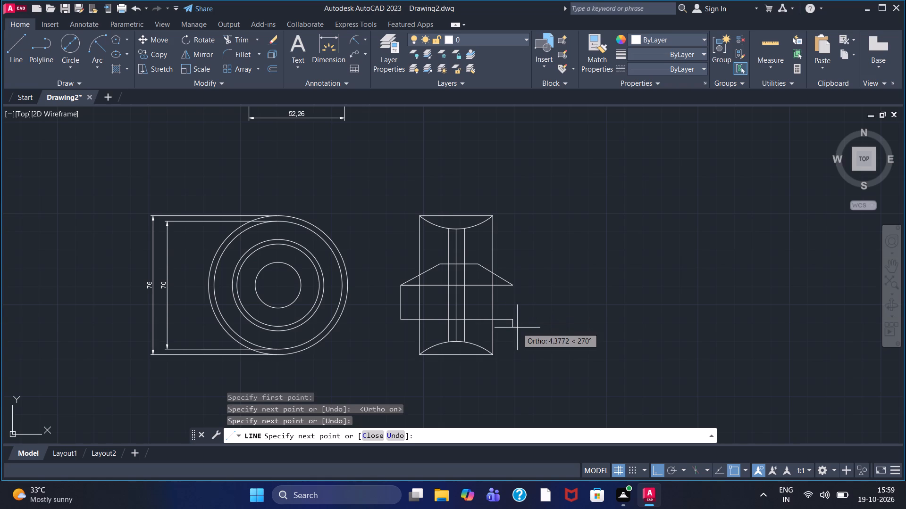
# Continue the line 3 downward and 20 back to the left, ending it there.
pyautogui.press('3')
pyautogui.press('Return')
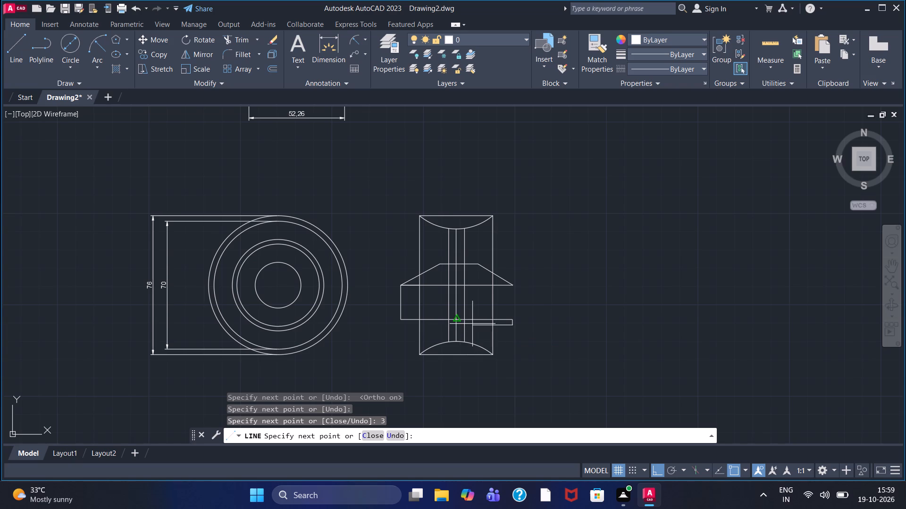
pyautogui.scroll(4, 472, 324)
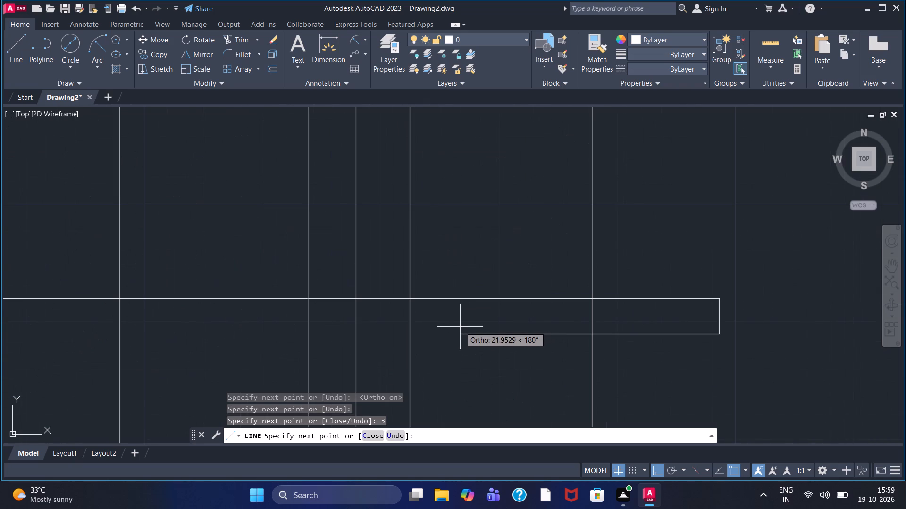
pyautogui.write('20')
pyautogui.press('Return')
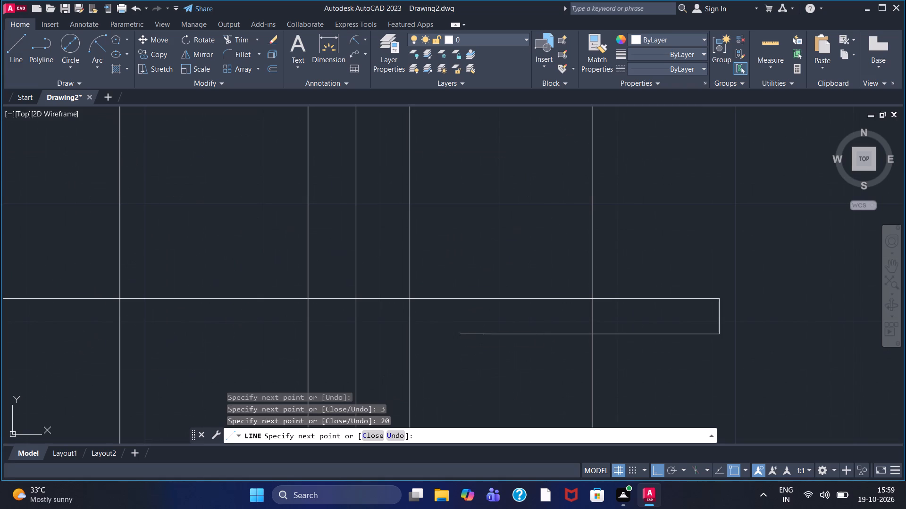
pyautogui.rightClick(470, 314)
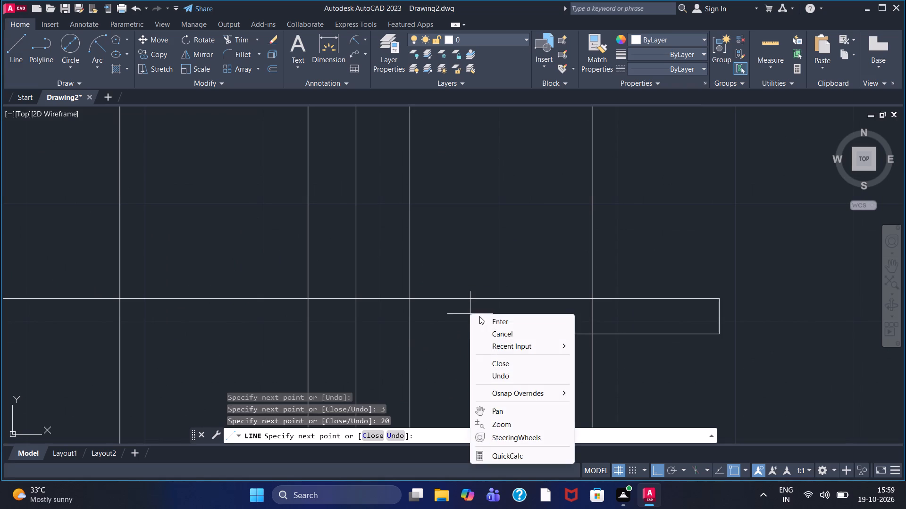
pyautogui.click(481, 320)
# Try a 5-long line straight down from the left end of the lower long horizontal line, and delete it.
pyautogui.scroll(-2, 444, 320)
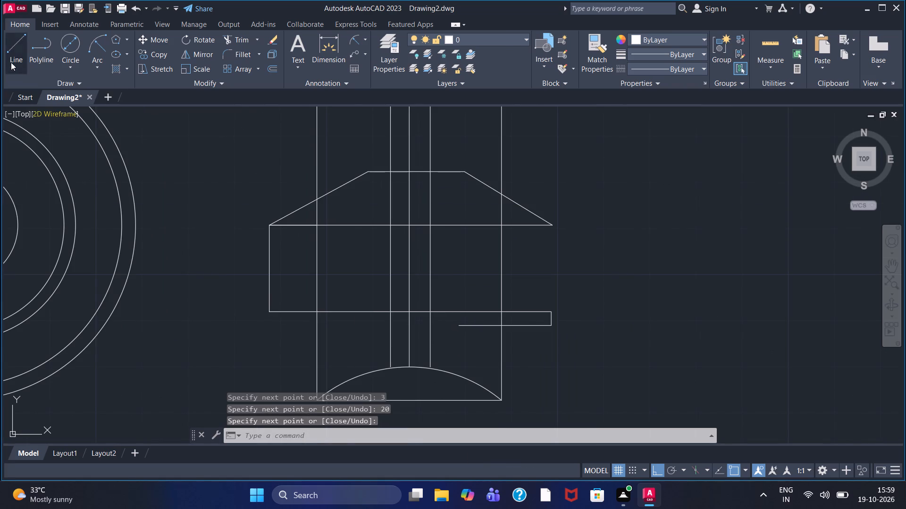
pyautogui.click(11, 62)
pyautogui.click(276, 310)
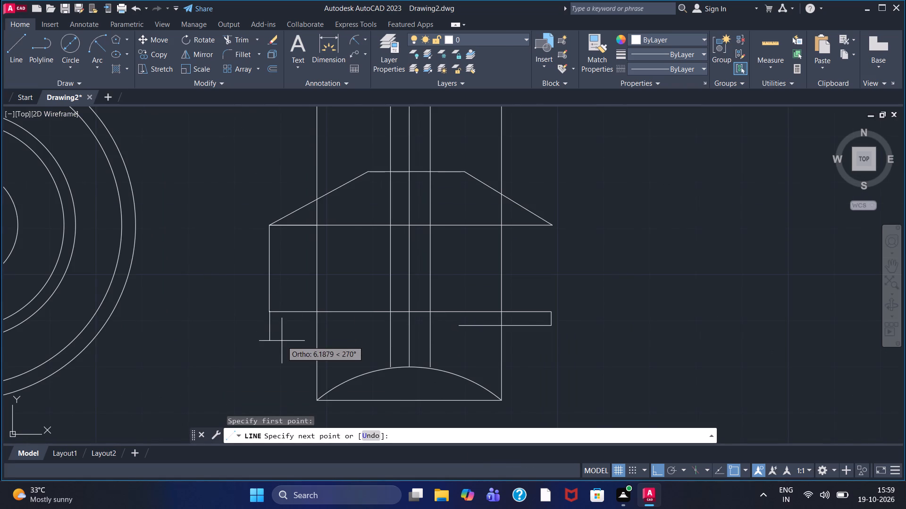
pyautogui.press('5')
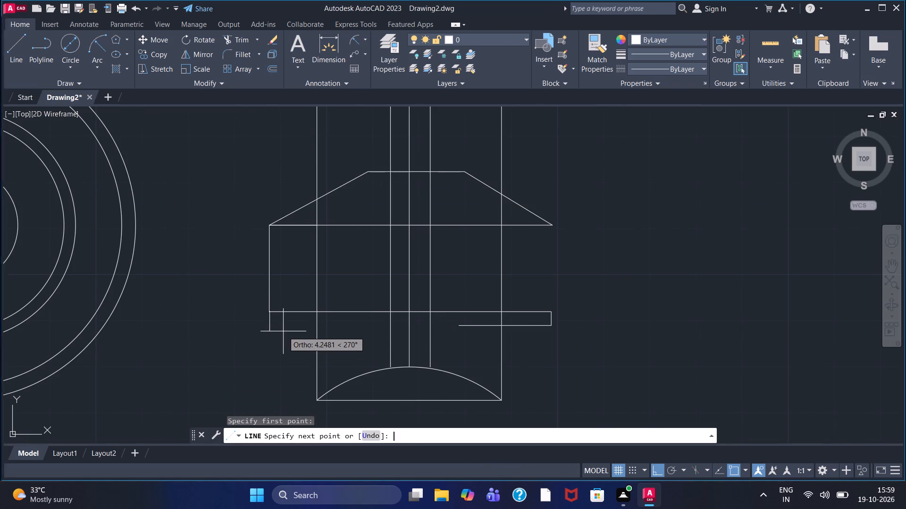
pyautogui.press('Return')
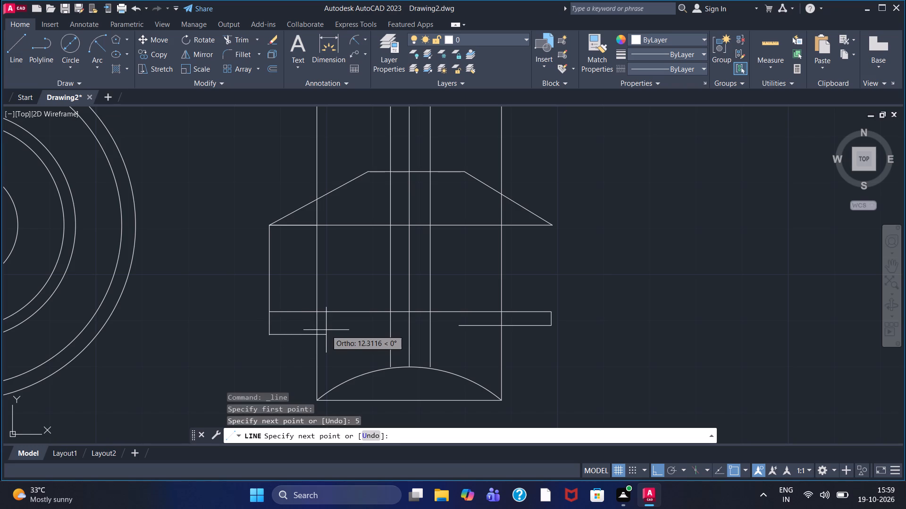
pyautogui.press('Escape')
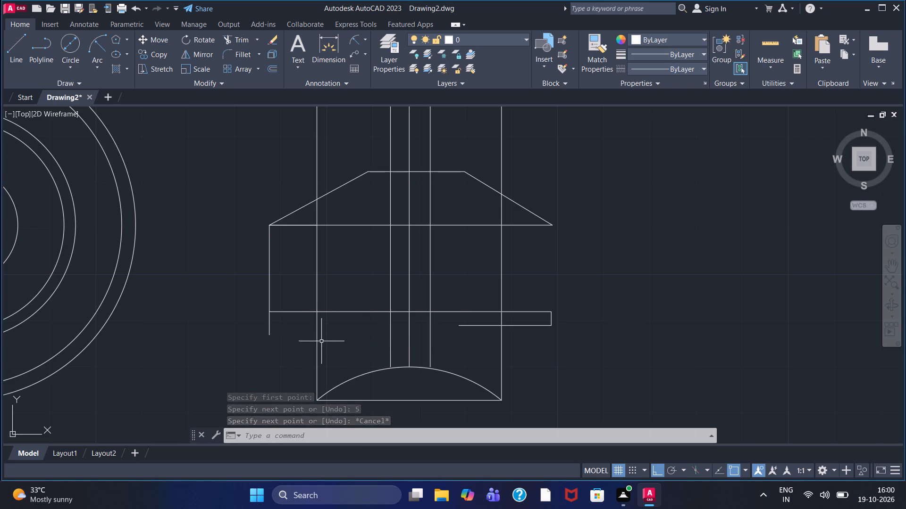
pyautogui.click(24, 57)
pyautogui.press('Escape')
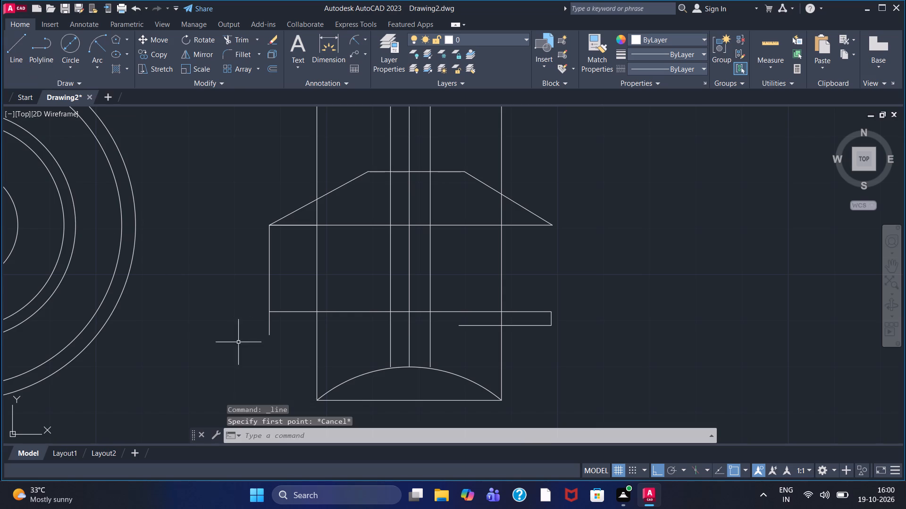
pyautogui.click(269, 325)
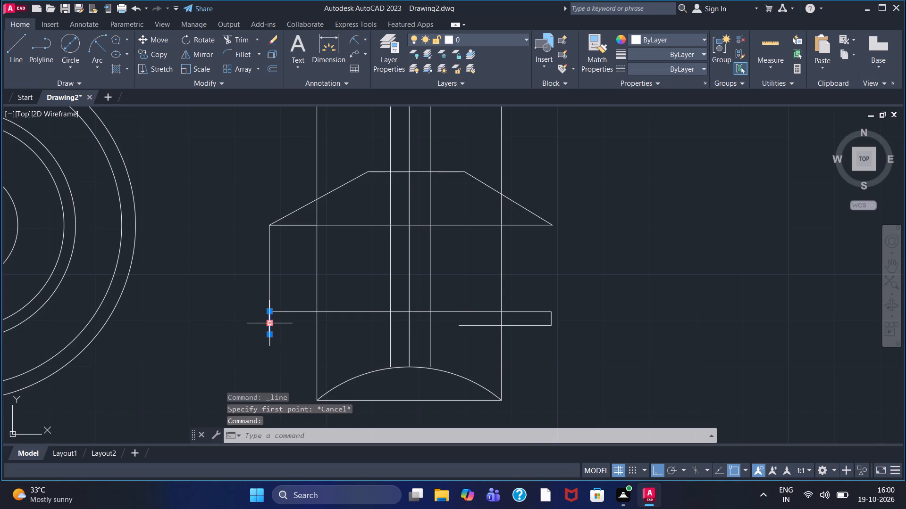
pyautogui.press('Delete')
# Draw a line from the lower long line's left end, 3 downward and 20 to the right.
pyautogui.click(13, 58)
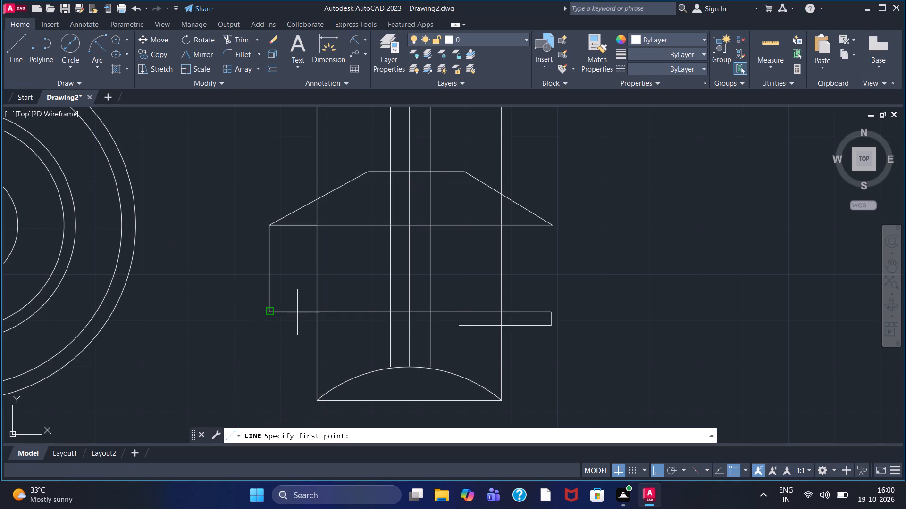
pyautogui.click(272, 313)
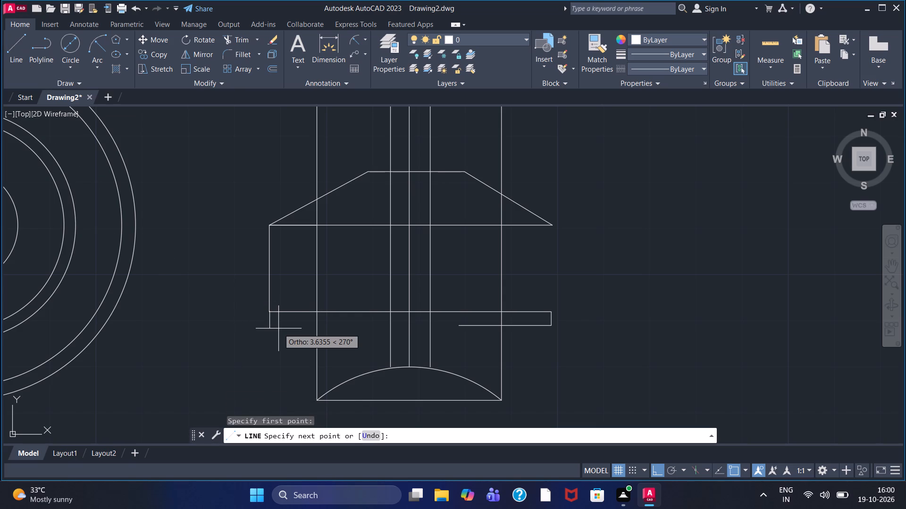
pyautogui.press('3')
pyautogui.press('Return')
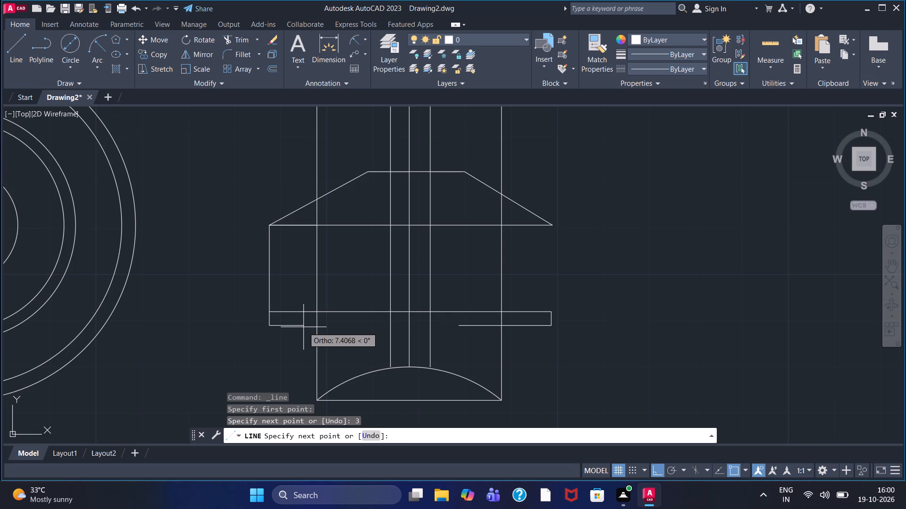
pyautogui.write('20')
pyautogui.press('Return')
pyautogui.press('Escape')
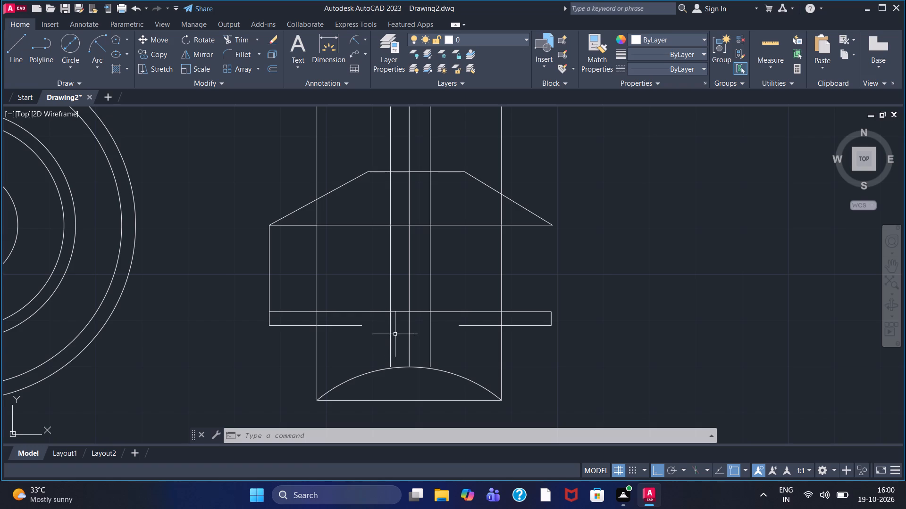
# Draw a short horizontal line below the gap between the two 20-long lines, crossing the three inner vertical lines.
pyautogui.click(18, 49)
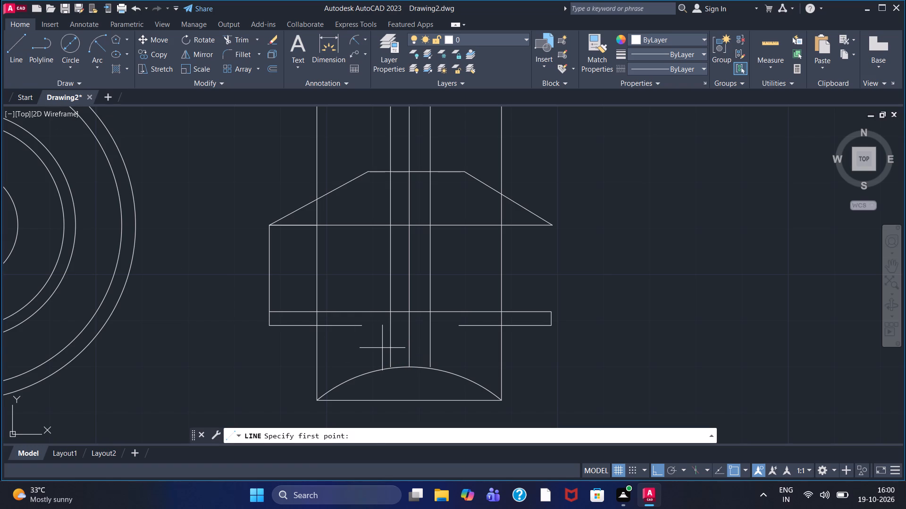
pyautogui.click(382, 347)
pyautogui.doubleClick(451, 343)
pyautogui.rightClick(451, 343)
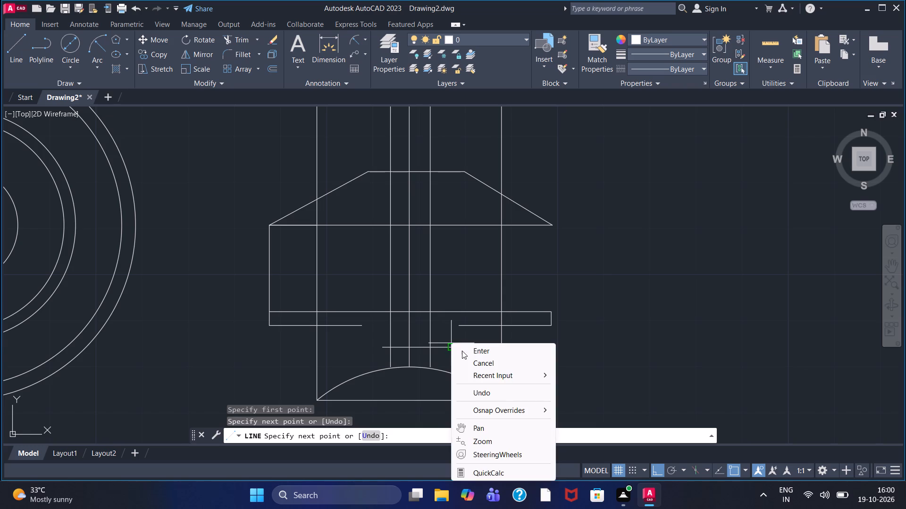
pyautogui.click(462, 351)
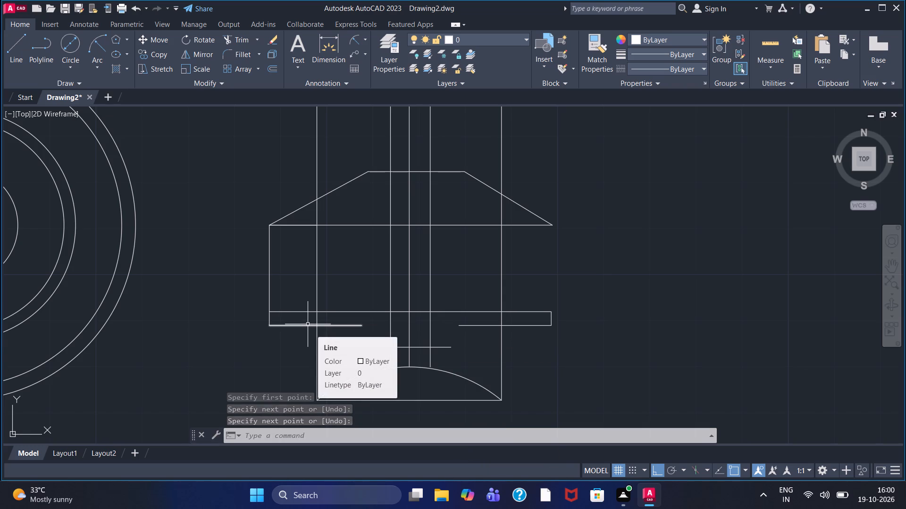
# With Ortho off, draw a sloped line from the left 20-long line's inner end to the short horizontal line's left end.
pyautogui.click(18, 53)
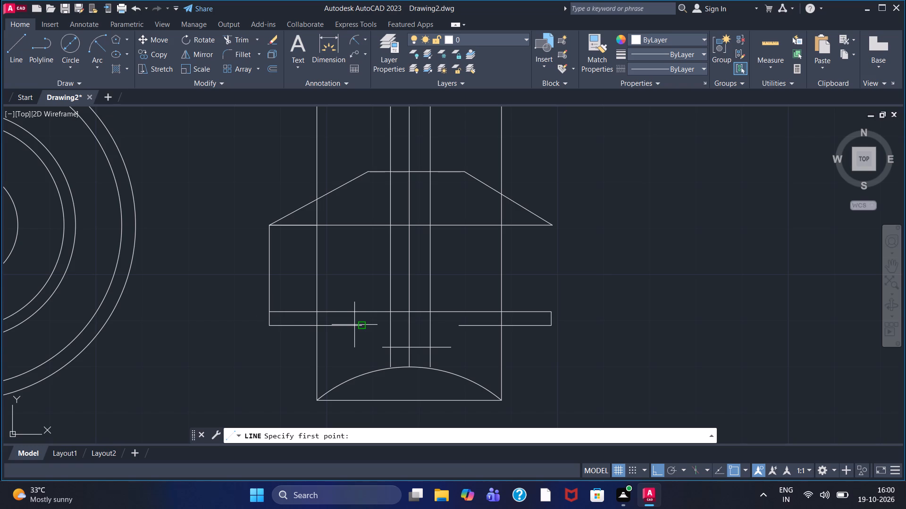
pyautogui.press('F8')
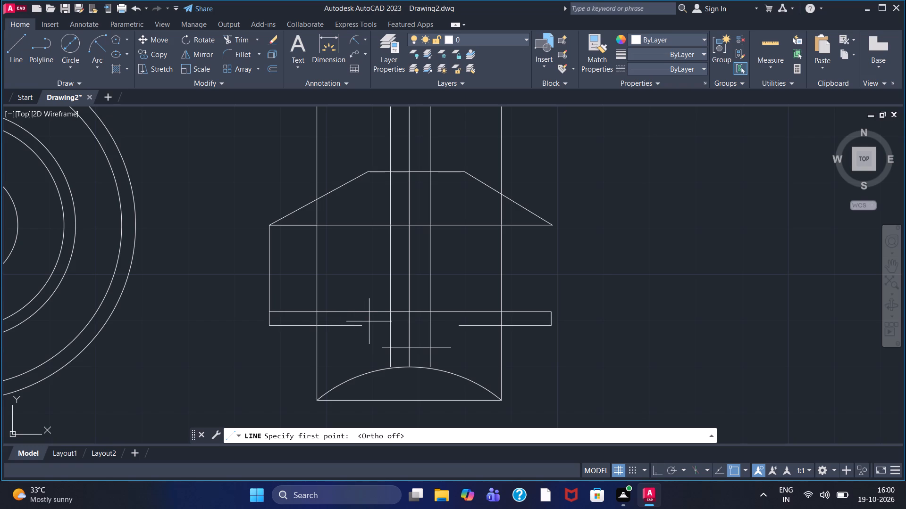
pyautogui.click(360, 326)
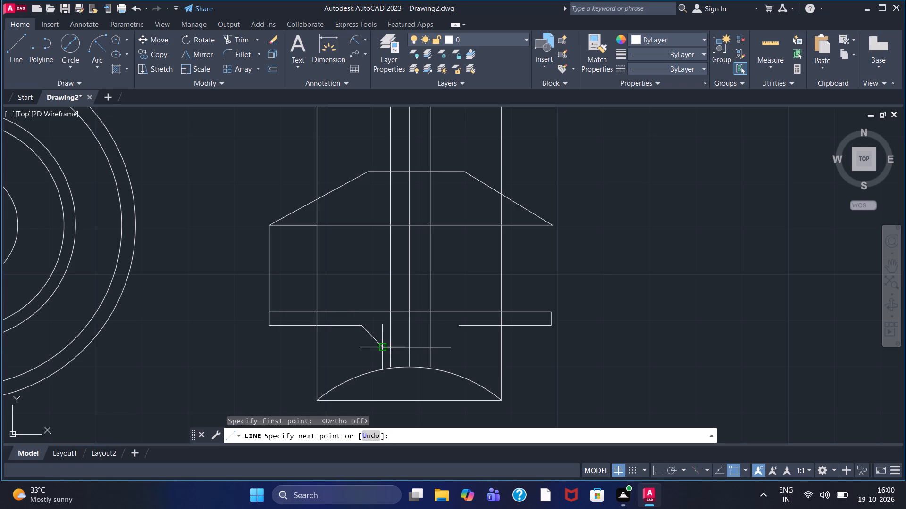
pyautogui.click(382, 345)
pyautogui.rightClick(382, 345)
pyautogui.click(417, 215)
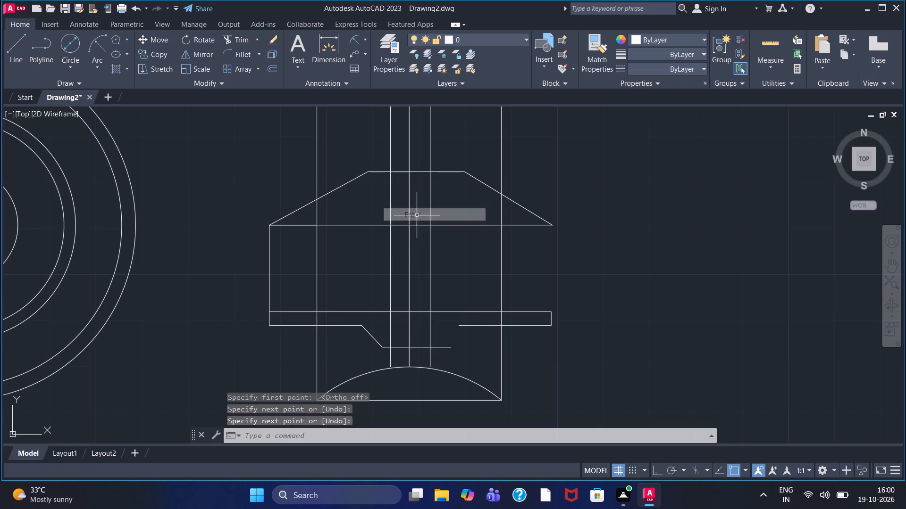
# Draw a sloped line from the short horizontal line's right end to the right 20-long line's inner end.
pyautogui.click(6, 49)
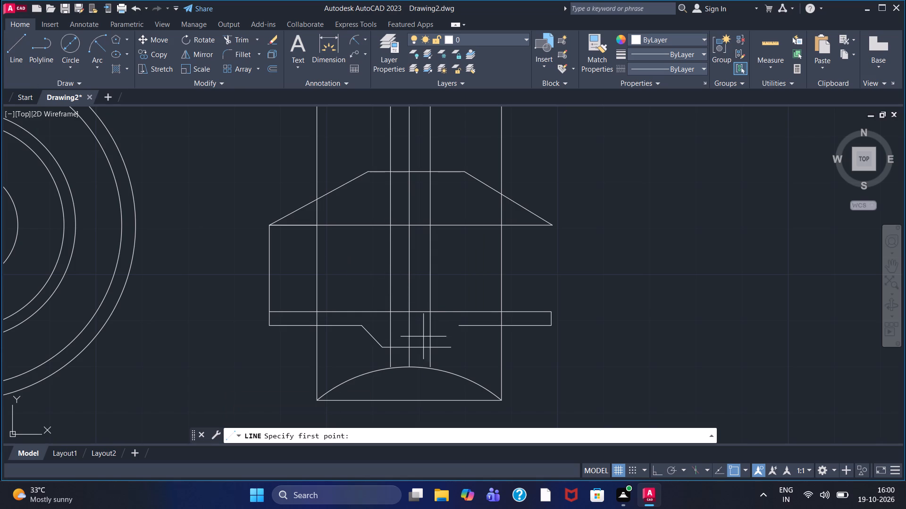
pyautogui.moveTo(449, 344); pyautogui.dragTo(454, 338)
pyautogui.click(462, 324)
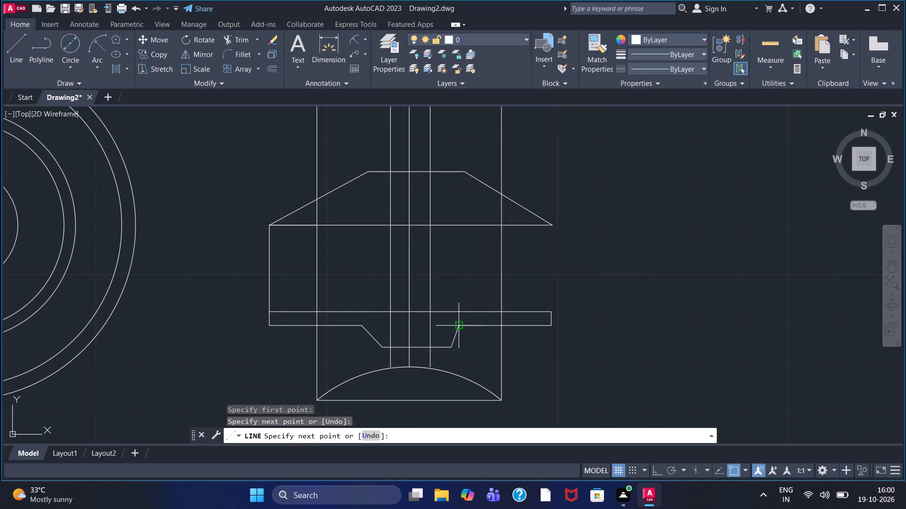
pyautogui.rightClick(488, 349)
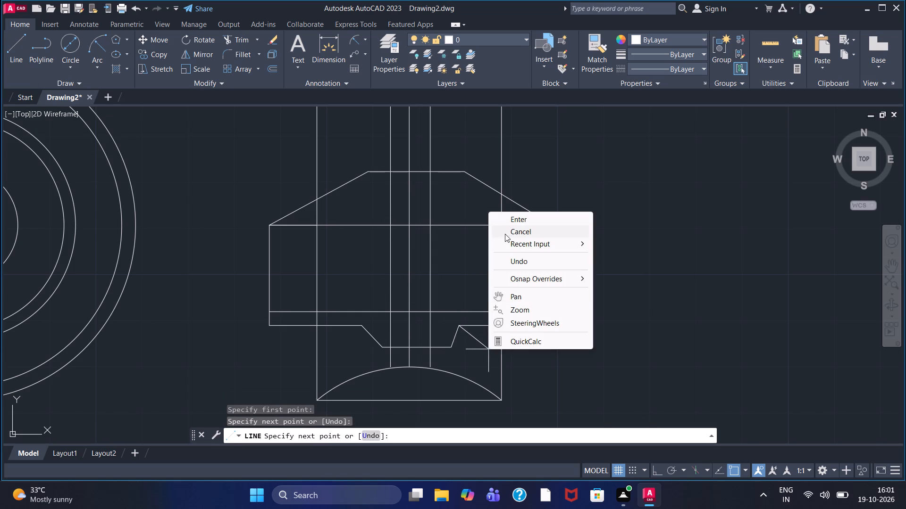
pyautogui.click(508, 215)
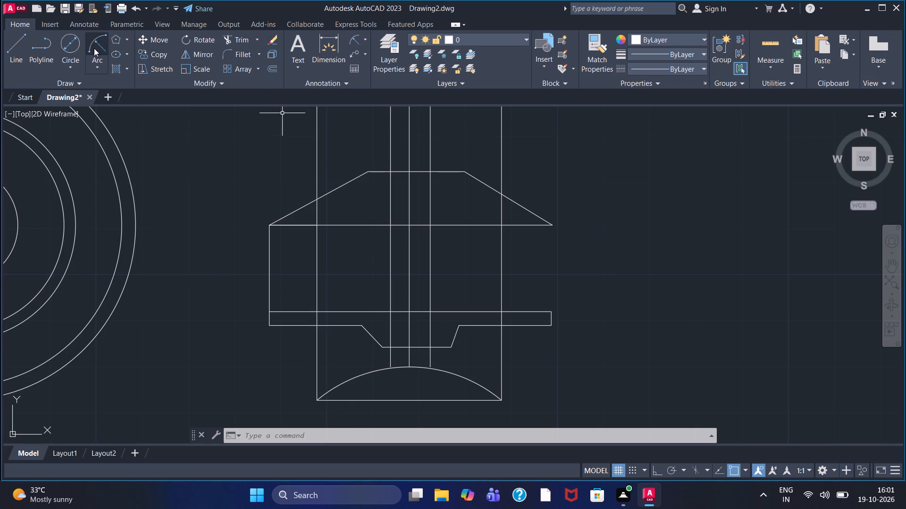
# Trim the short line between the outer two inner verticals, the centre vertical below the strip's upper edge, and both side verticals down to the short line.
pyautogui.click(227, 42)
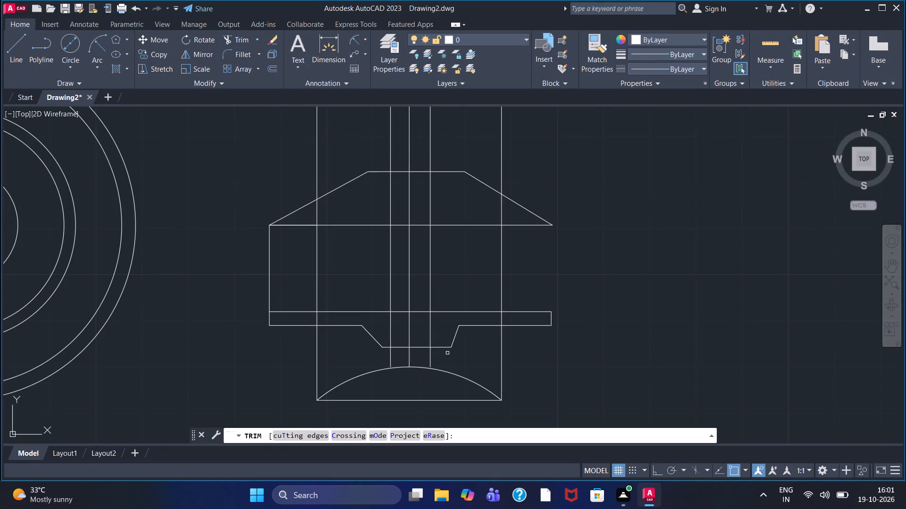
pyautogui.moveTo(416, 353); pyautogui.dragTo(419, 331)
pyautogui.moveTo(403, 358); pyautogui.dragTo(414, 345)
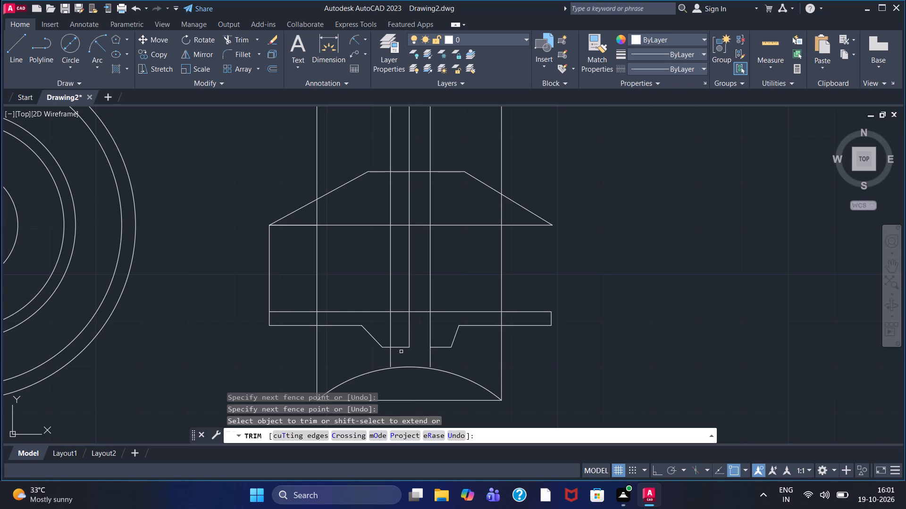
pyautogui.moveTo(401, 352); pyautogui.dragTo(414, 332)
pyautogui.moveTo(377, 325); pyautogui.dragTo(407, 326)
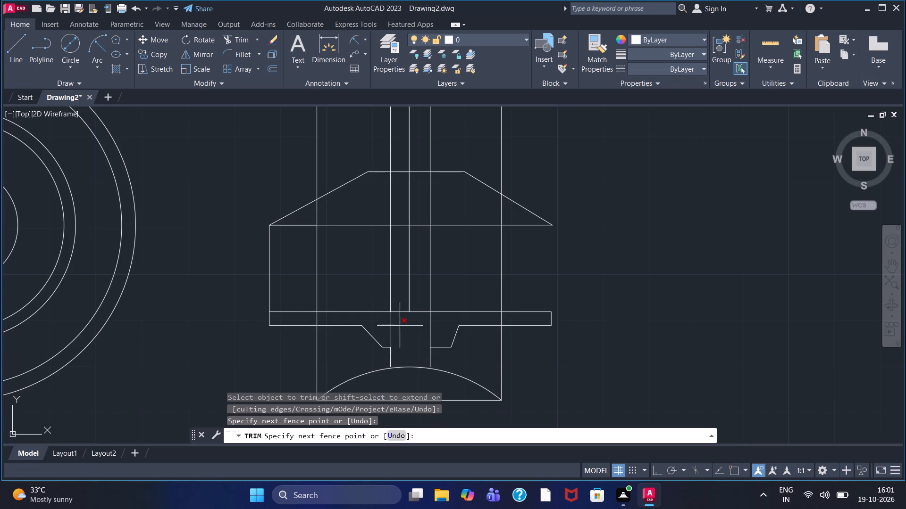
pyautogui.moveTo(407, 326); pyautogui.dragTo(434, 323)
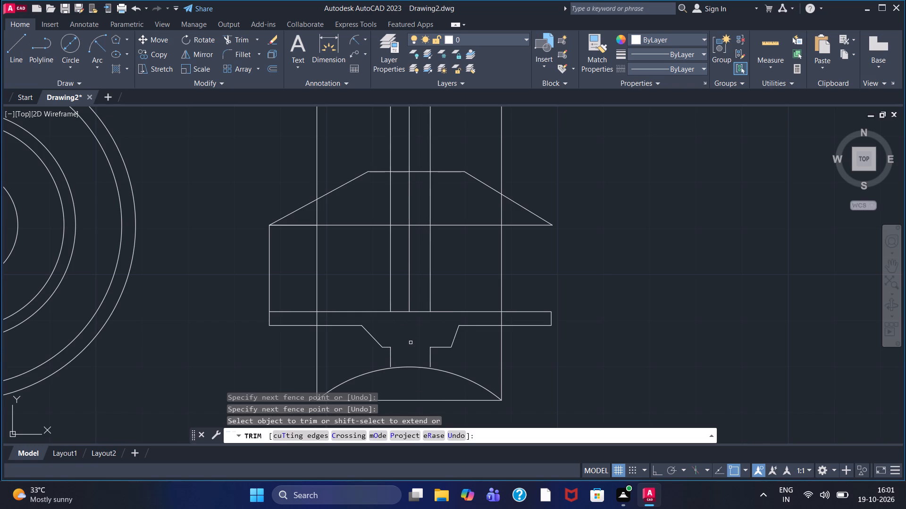
# Hatch the top and bottom arc segments of the side view with the ANSI31 pattern.
pyautogui.scroll(-1, 411, 343)
pyautogui.moveTo(413, 338); pyautogui.dragTo(407, 296, button='middle')
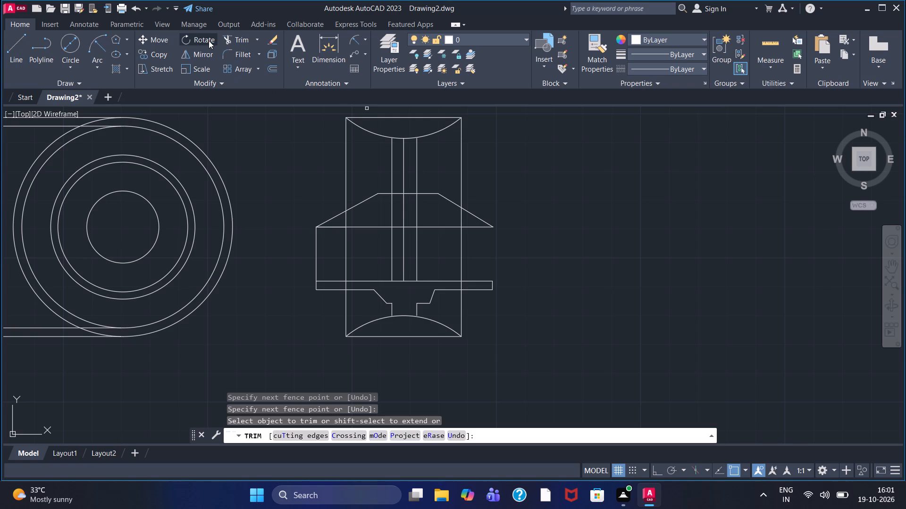
pyautogui.click(116, 69)
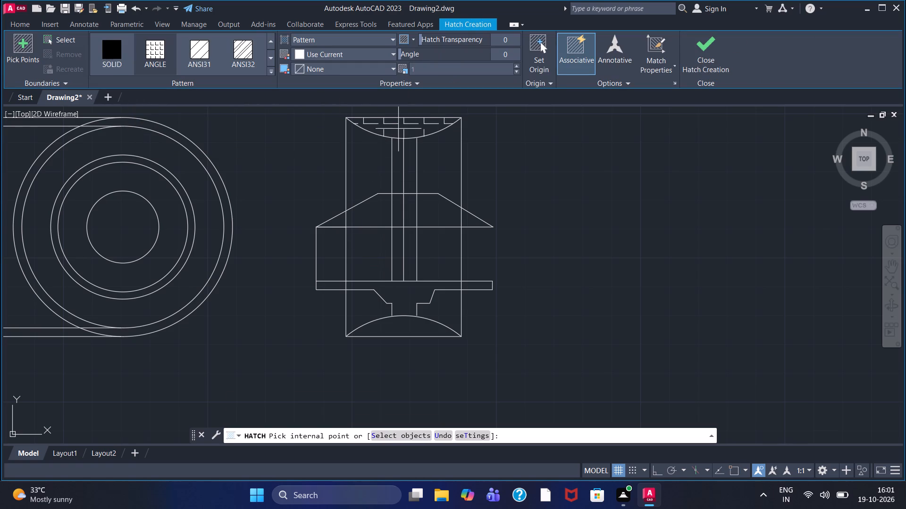
pyautogui.click(208, 56)
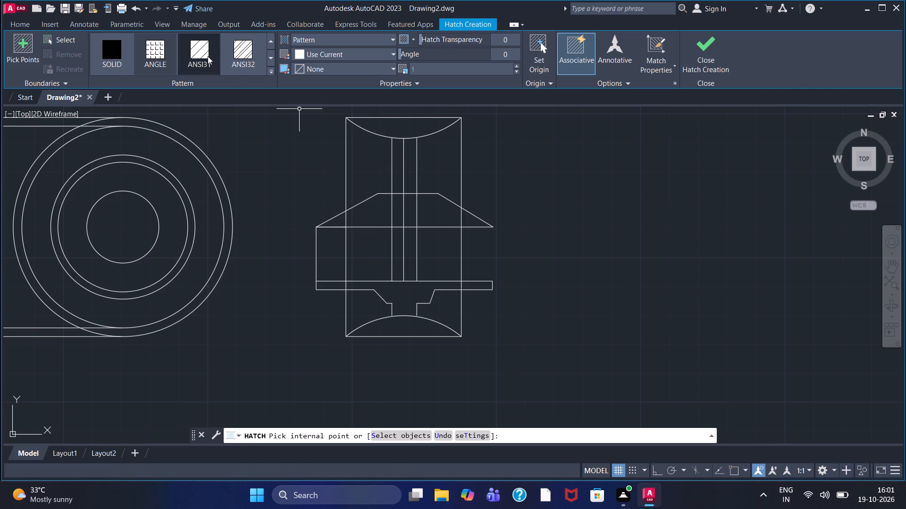
pyautogui.click(393, 129)
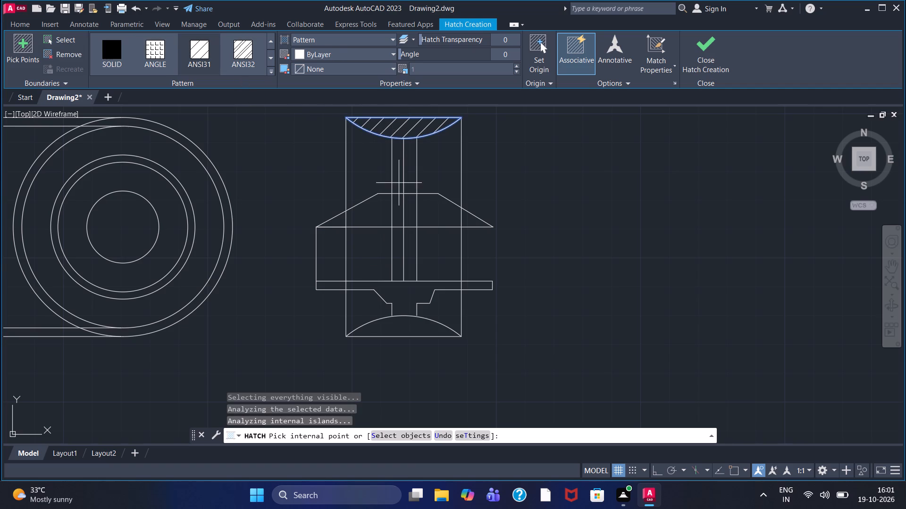
pyautogui.click(408, 328)
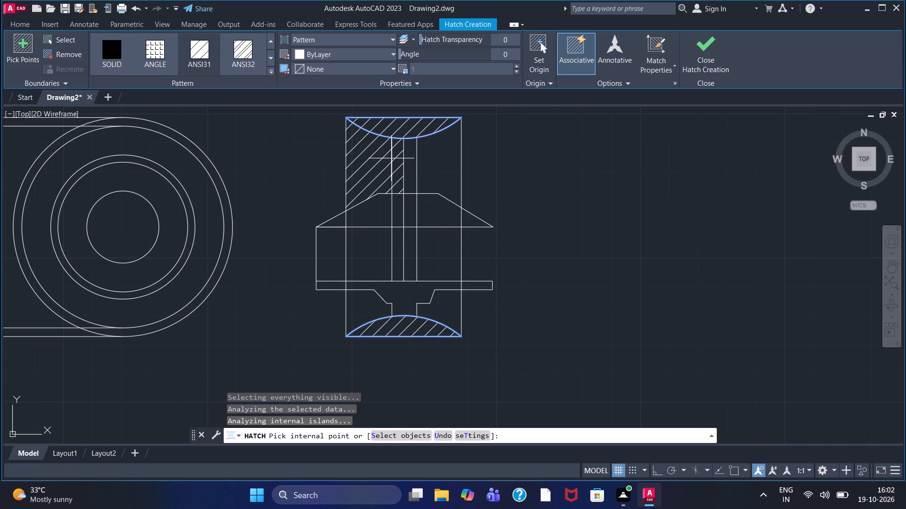
# Add the trapezoid's regions on both sides of the central stem, including its outer corner triangles, to the ANSI31 hatch.
pyautogui.click(382, 209)
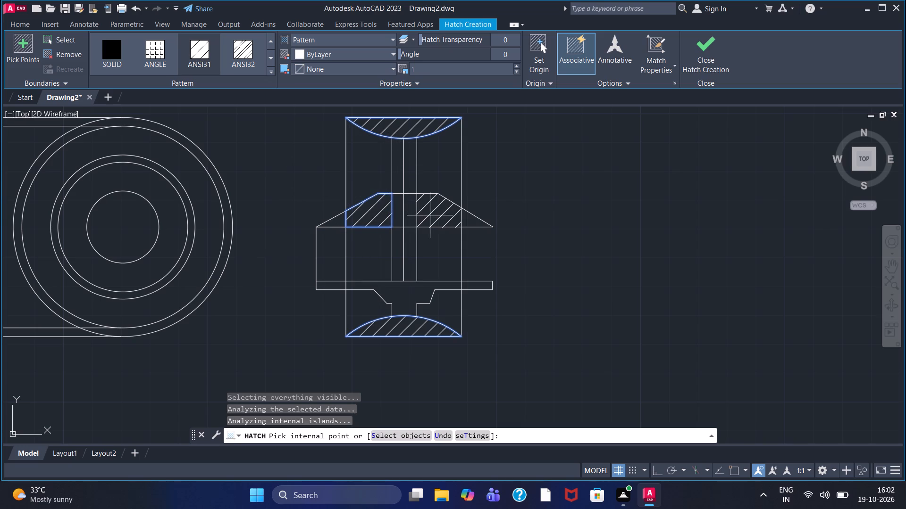
pyautogui.click(430, 215)
pyautogui.scroll(2, 482, 207)
pyautogui.click(445, 238)
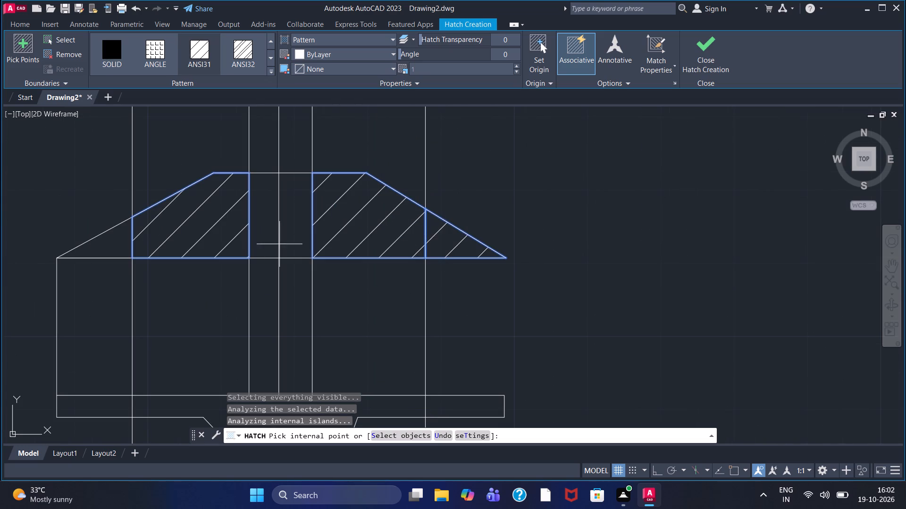
pyautogui.click(100, 248)
pyautogui.scroll(-1, 202, 212)
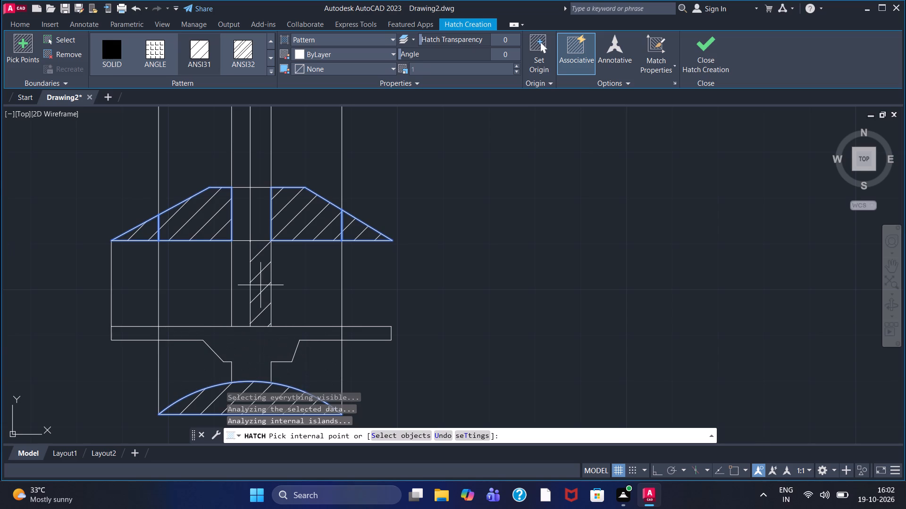
# Finish the ANSI31 hatch on the side view and leave hatch creation.
pyautogui.moveTo(296, 279); pyautogui.dragTo(317, 319, button='middle')
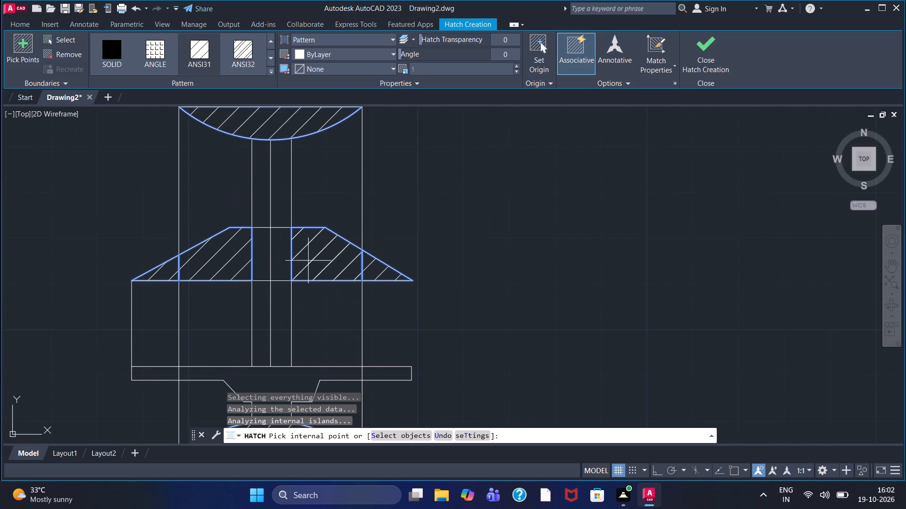
pyautogui.scroll(-1, 308, 261)
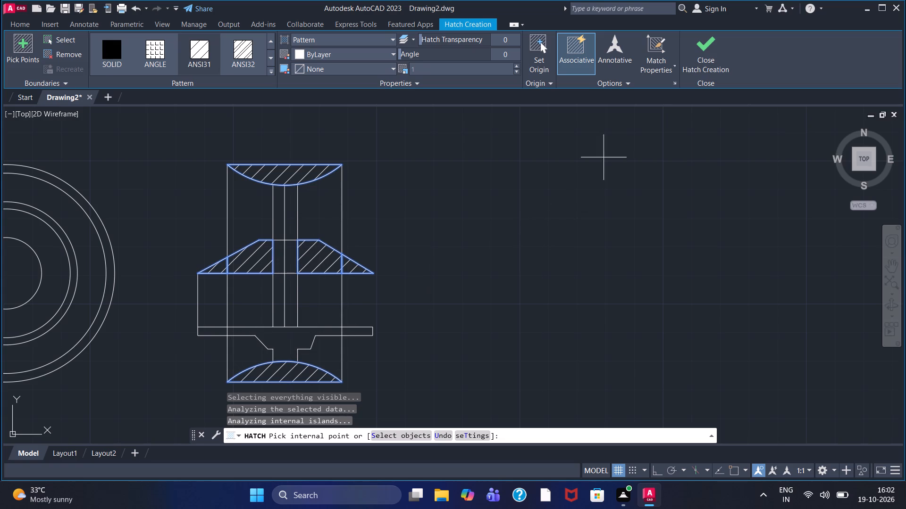
pyautogui.click(698, 64)
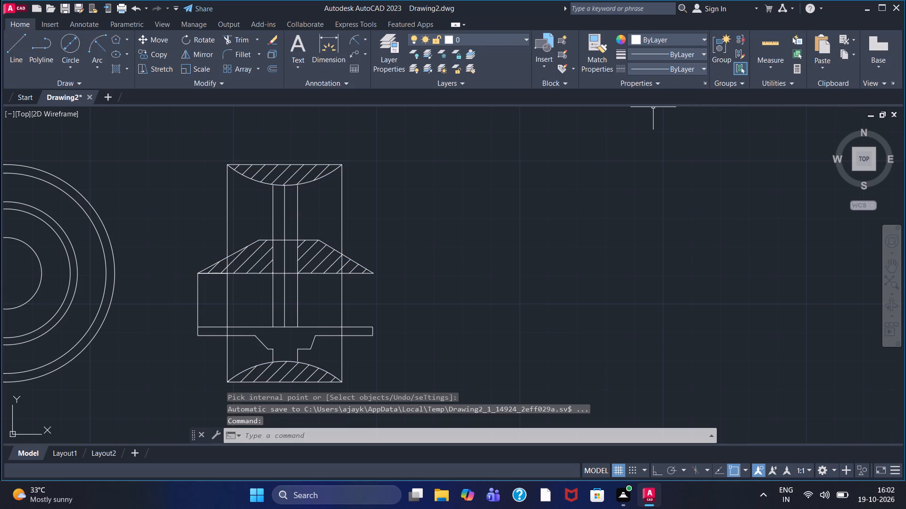
# With Ortho on, draw a closed rectangle from lines, about 165 long and 50 high, to the right of the plate's top view.
pyautogui.scroll(-1, 421, 259)
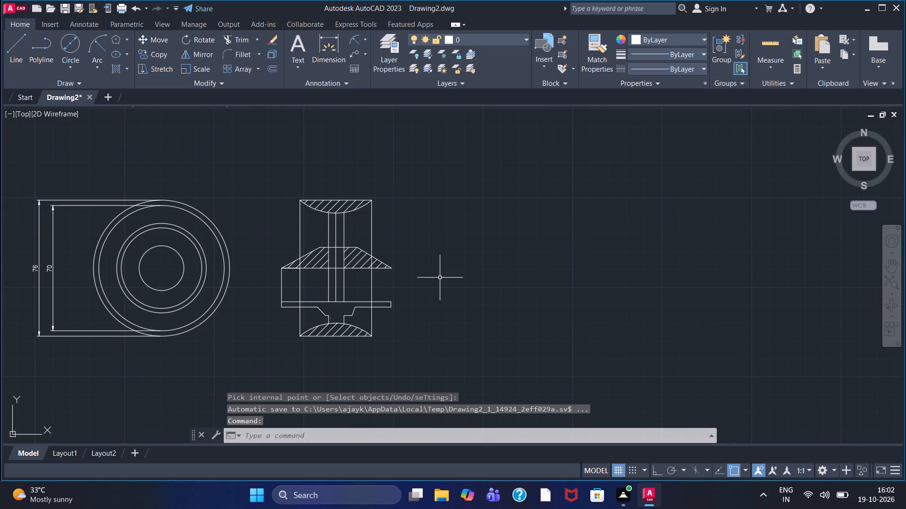
pyautogui.moveTo(440, 277); pyautogui.dragTo(411, 273, button='middle')
pyautogui.scroll(-1, 411, 273)
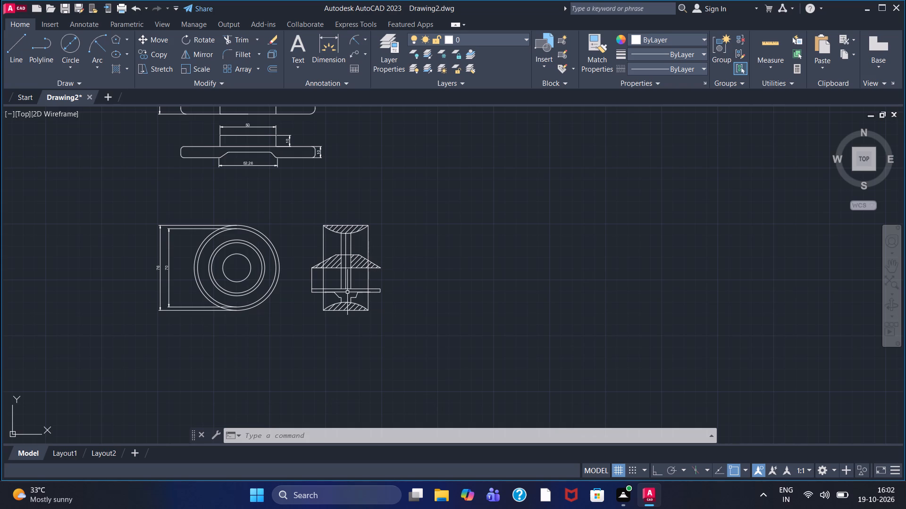
pyautogui.moveTo(366, 175); pyautogui.dragTo(326, 264, button='middle')
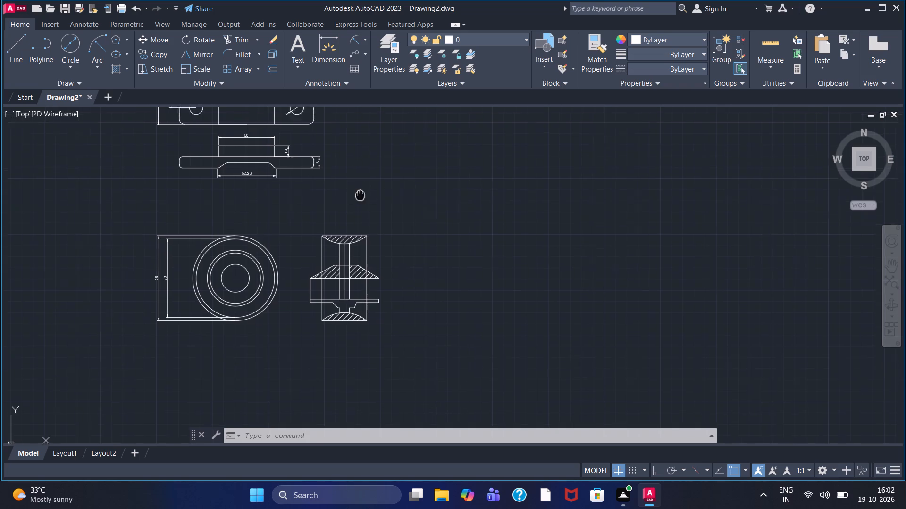
pyautogui.moveTo(326, 264); pyautogui.dragTo(315, 281, button='middle')
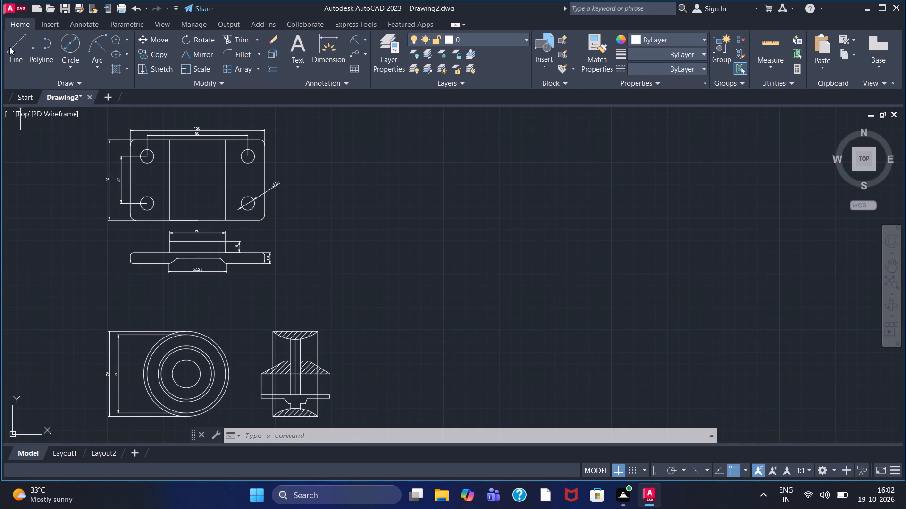
pyautogui.click(13, 60)
pyautogui.click(386, 139)
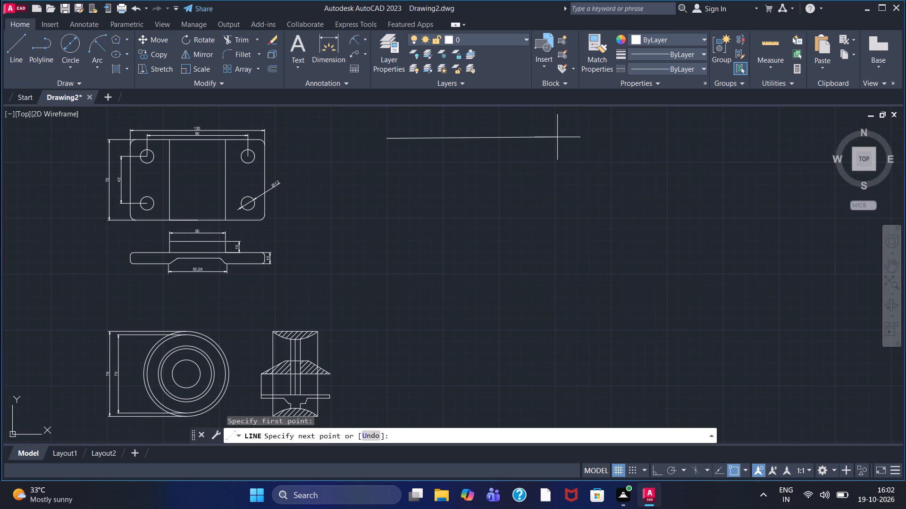
pyautogui.press('F8')
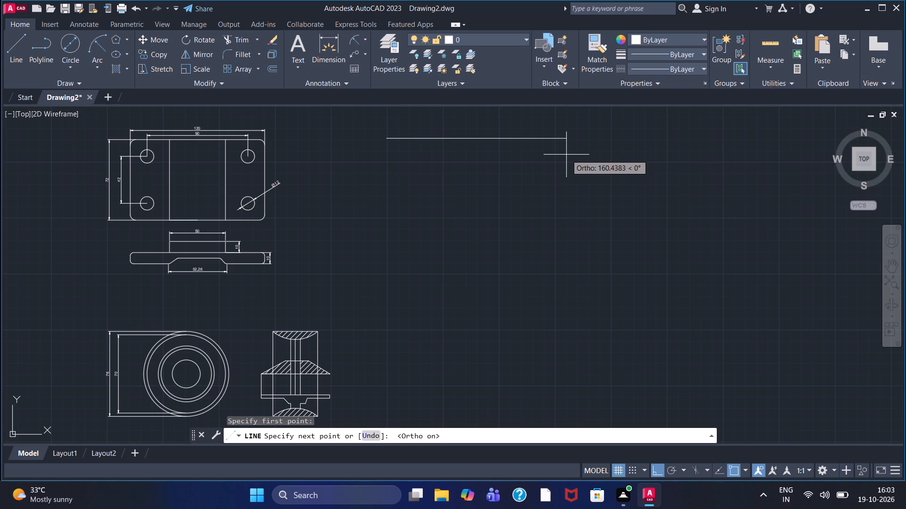
pyautogui.click(571, 155)
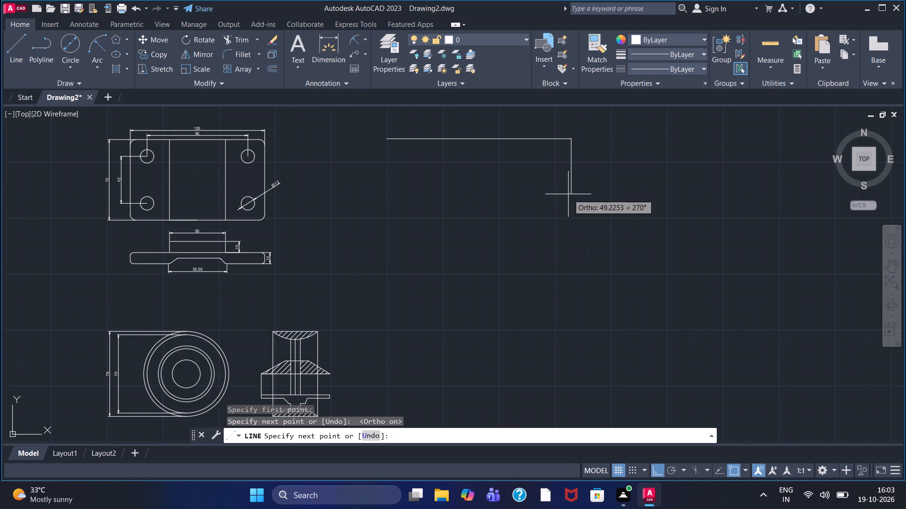
pyautogui.write('50')
pyautogui.press('Return')
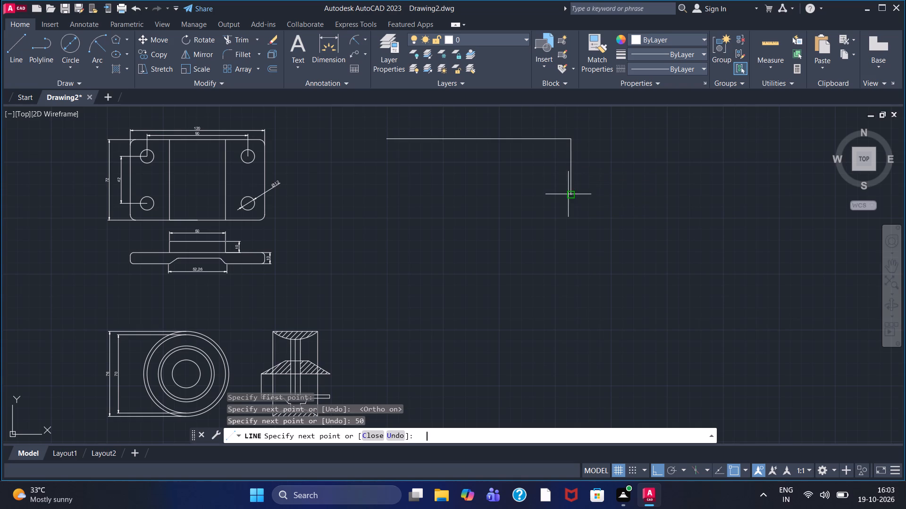
pyautogui.click(386, 207)
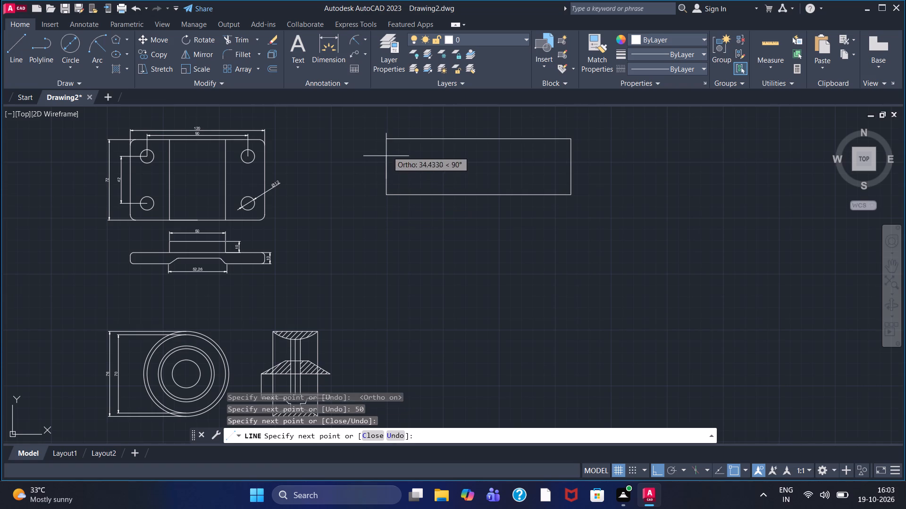
pyautogui.click(387, 139)
pyautogui.rightClick(387, 139)
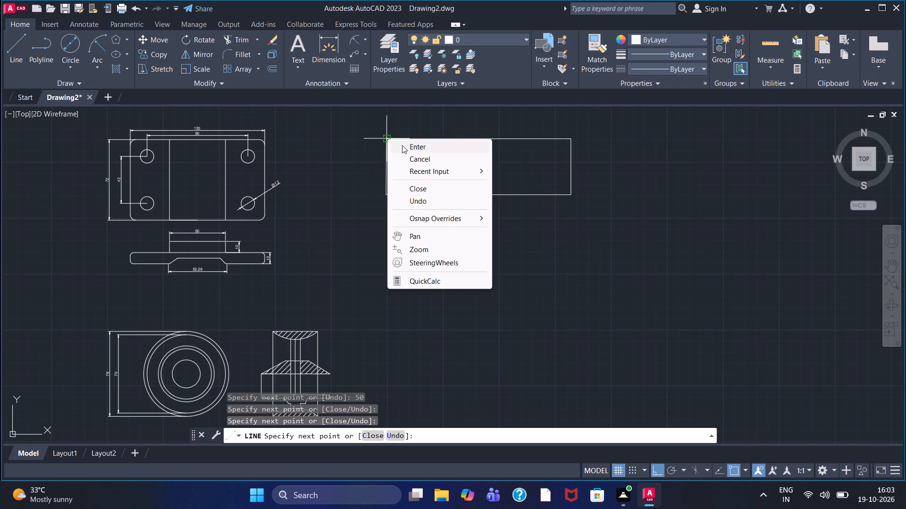
pyautogui.click(402, 145)
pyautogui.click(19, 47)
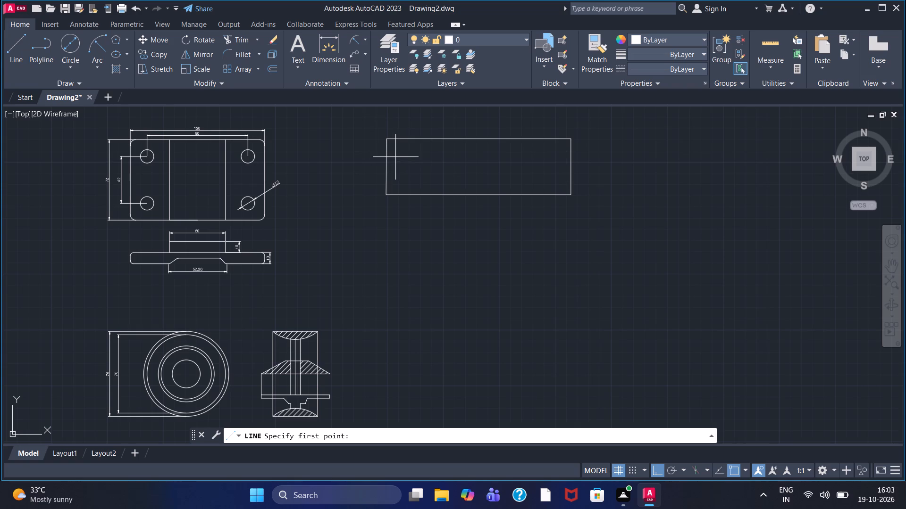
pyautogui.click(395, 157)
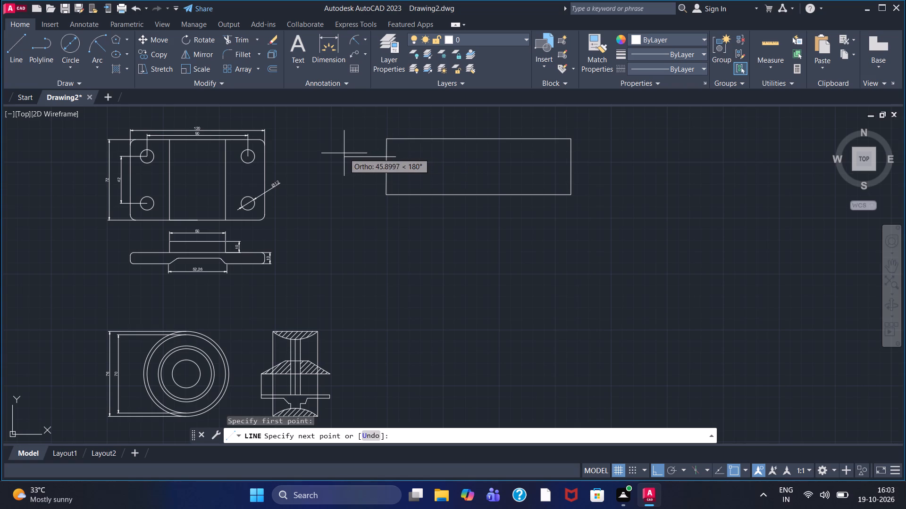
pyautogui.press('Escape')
# From inside the rectangle, draw a three-sided stub outline past its left edge, about 29 high, with a lower line about 58 long.
pyautogui.click(25, 46)
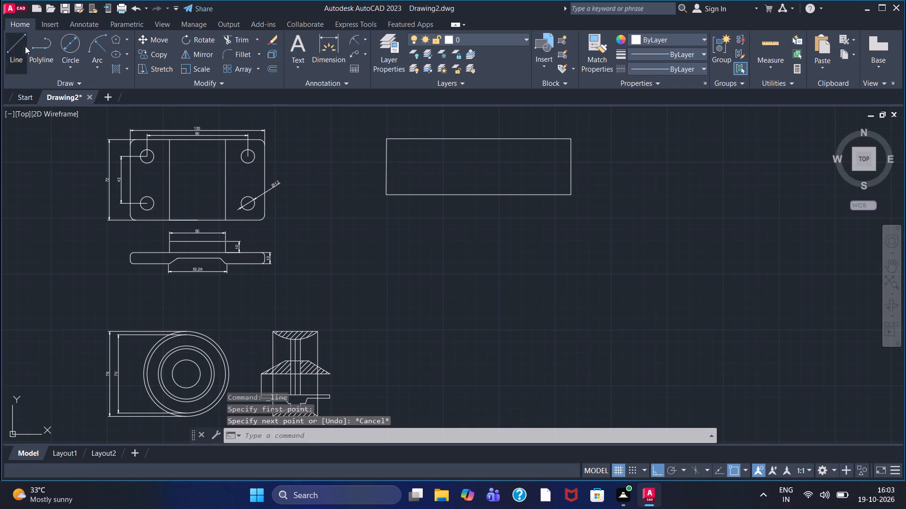
pyautogui.doubleClick(412, 153)
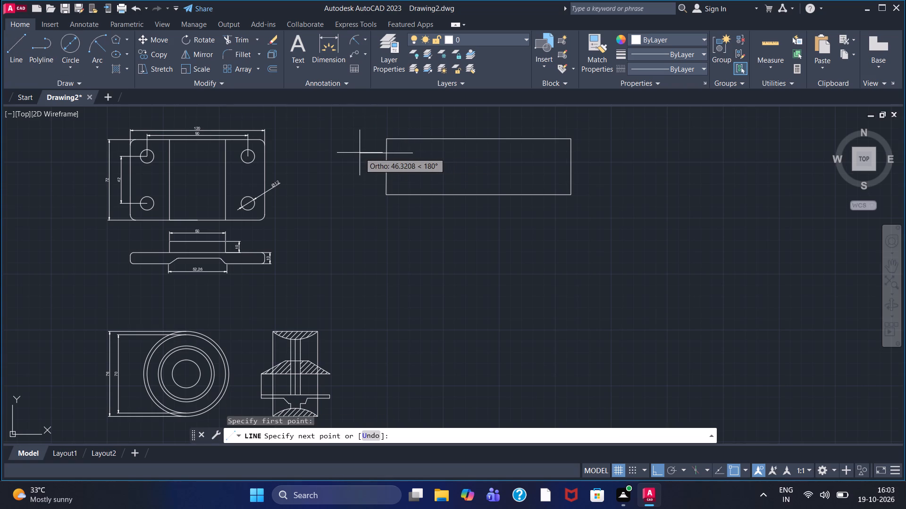
pyautogui.click(339, 151)
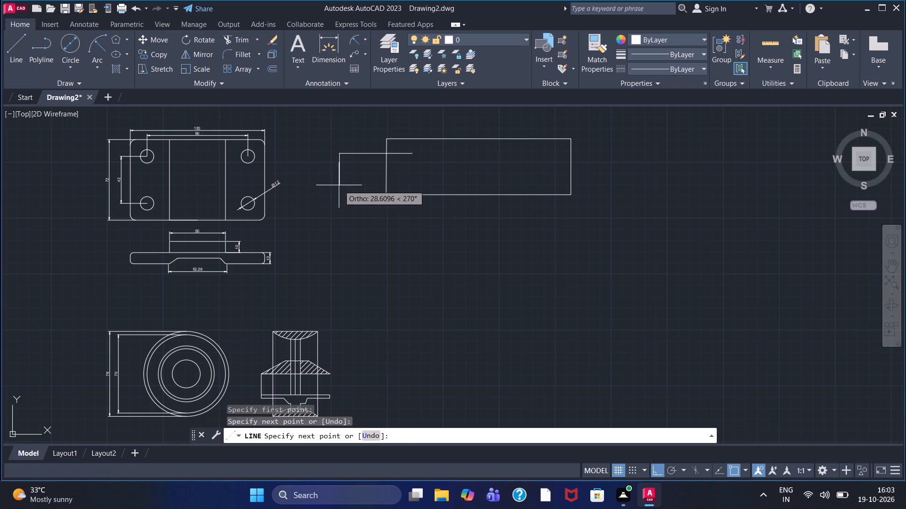
pyautogui.click(339, 185)
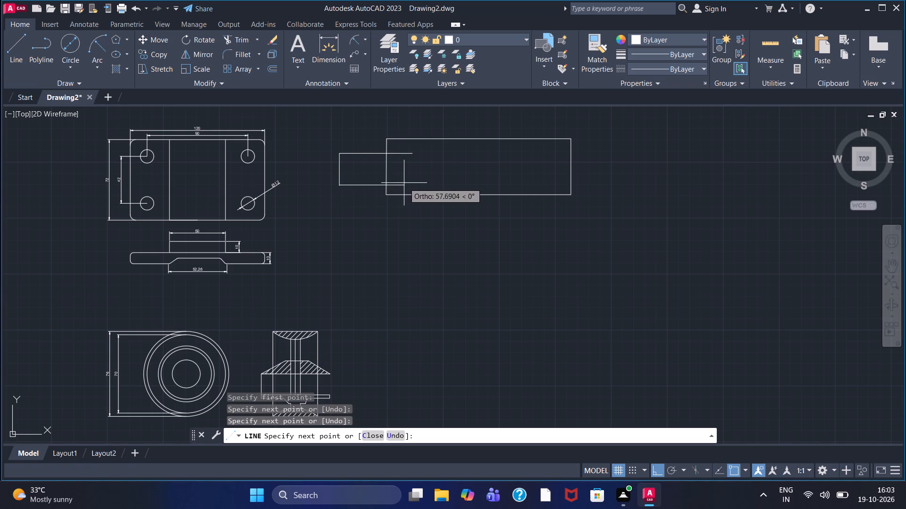
pyautogui.click(404, 183)
pyautogui.press('Escape')
# Trim the left stub's upper and lower lines where they run inside the rectangle.
pyautogui.click(245, 41)
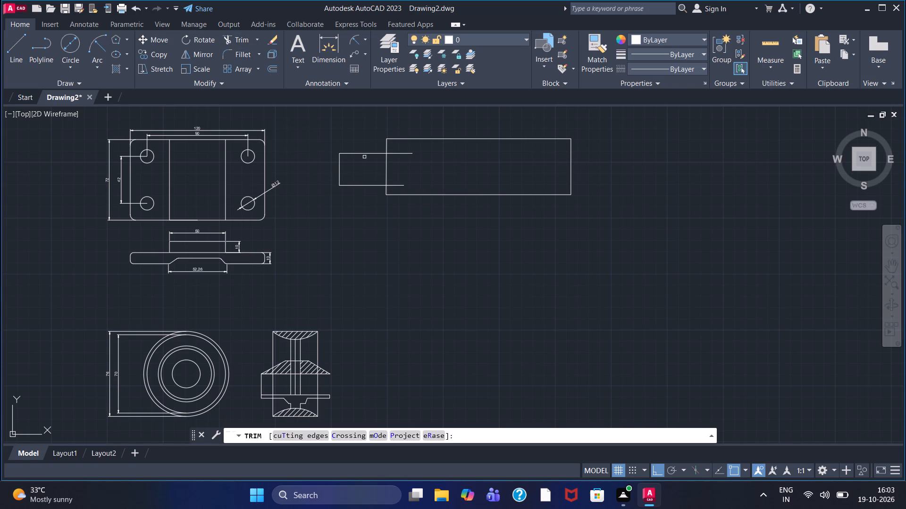
pyautogui.moveTo(403, 166); pyautogui.dragTo(403, 146)
pyautogui.moveTo(395, 179); pyautogui.dragTo(395, 182)
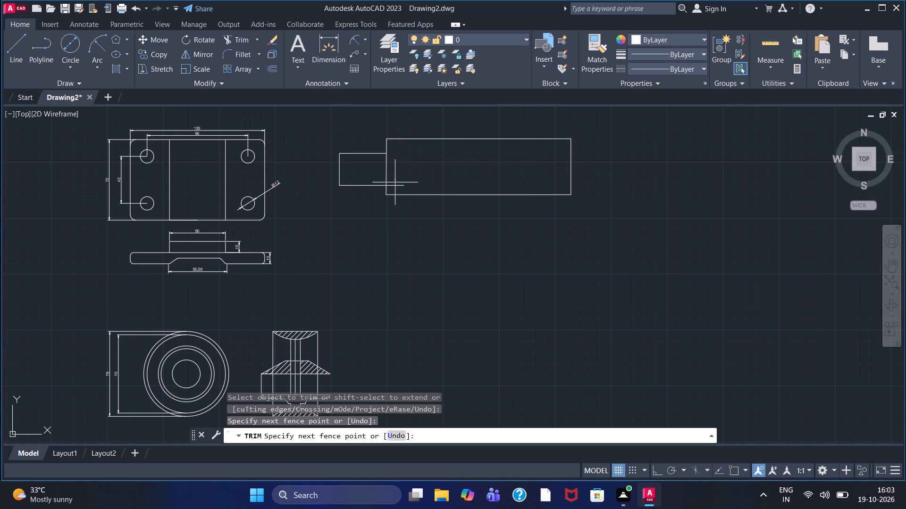
pyautogui.moveTo(395, 182); pyautogui.dragTo(398, 190)
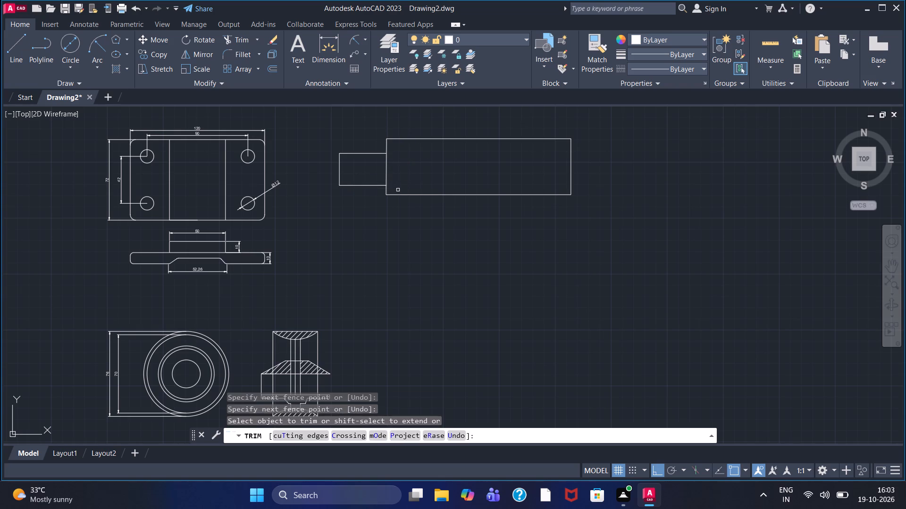
# From the left stub's upper line, draw about 203 right through the rectangle, about 29 down, and about 83 back left.
pyautogui.click(27, 50)
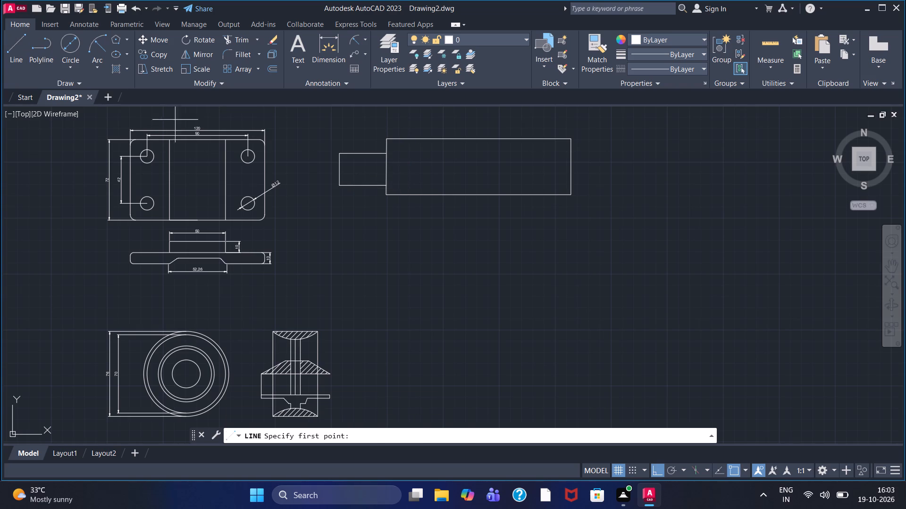
pyautogui.click(386, 153)
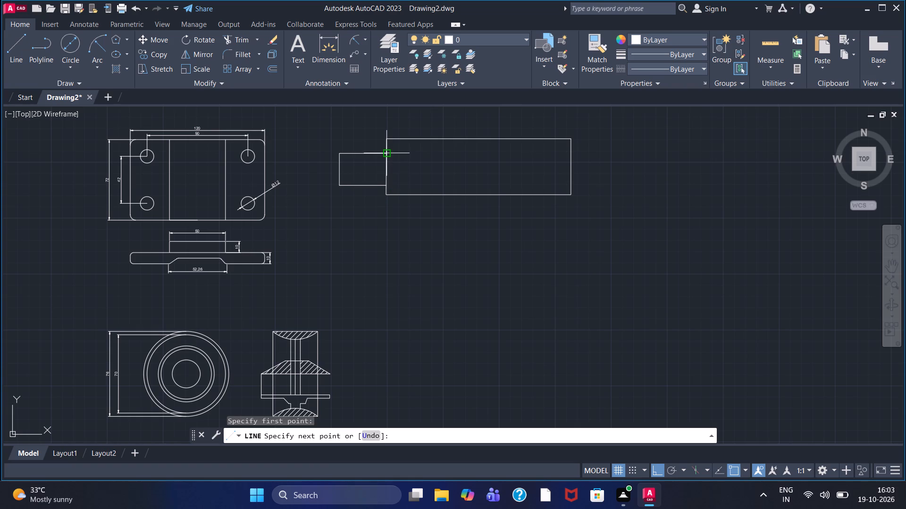
pyautogui.click(614, 163)
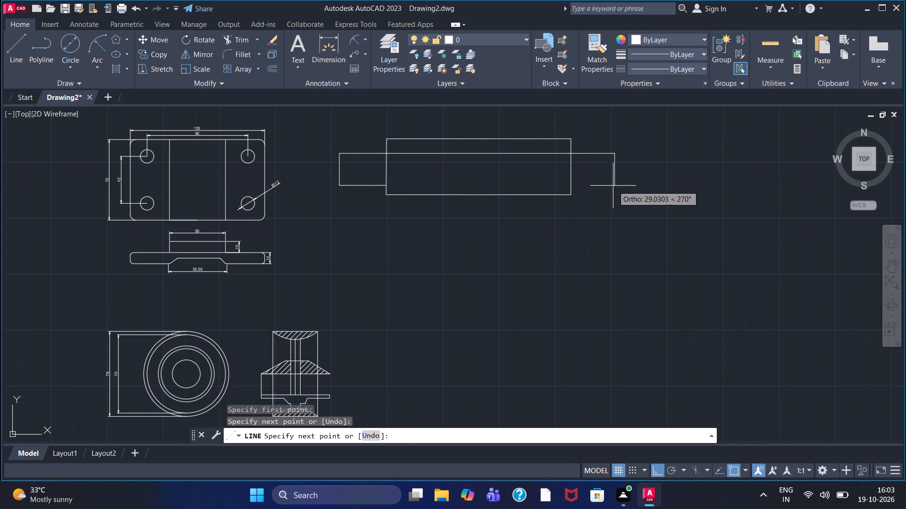
pyautogui.click(613, 186)
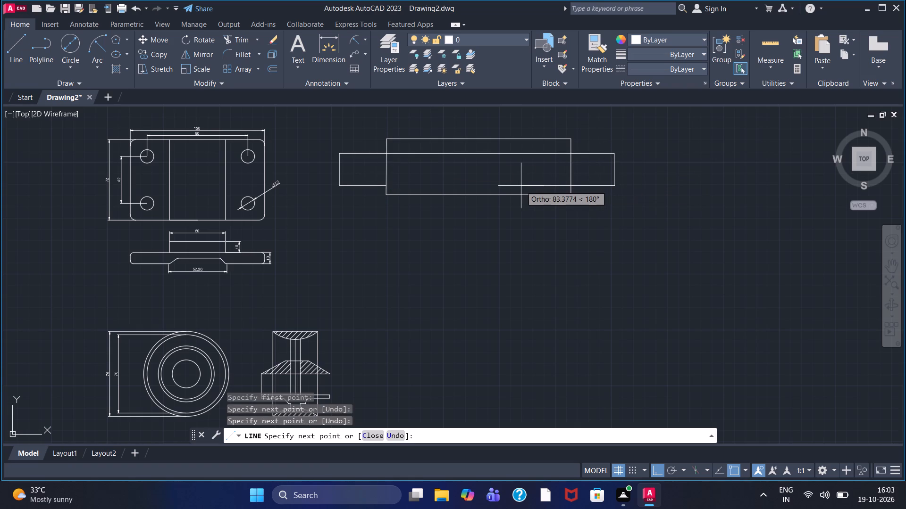
pyautogui.click(521, 186)
pyautogui.press('Escape')
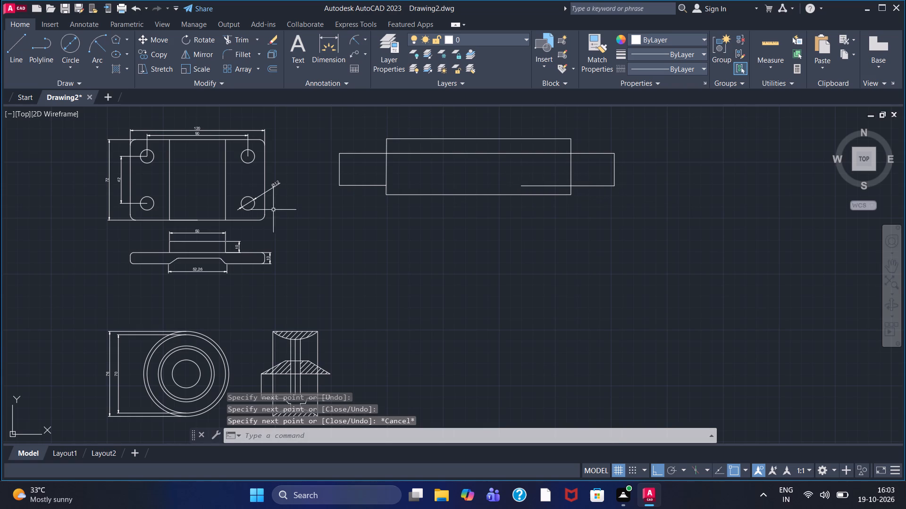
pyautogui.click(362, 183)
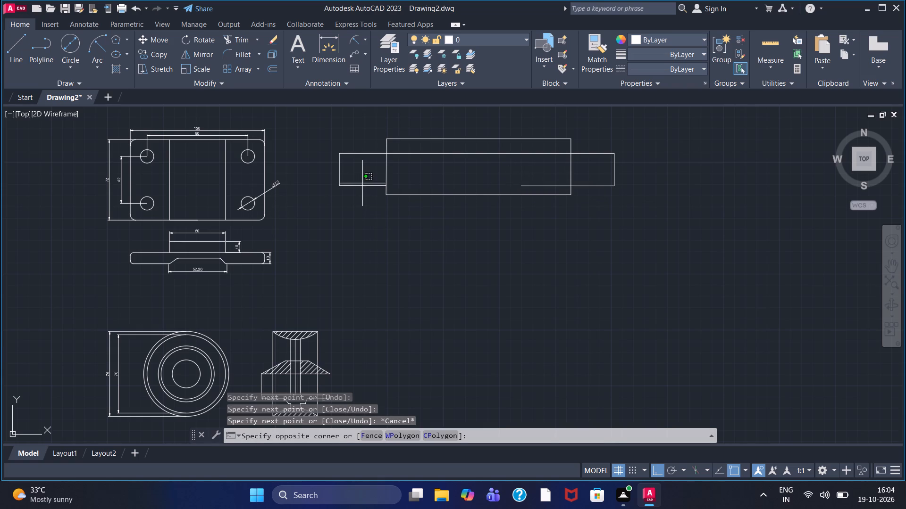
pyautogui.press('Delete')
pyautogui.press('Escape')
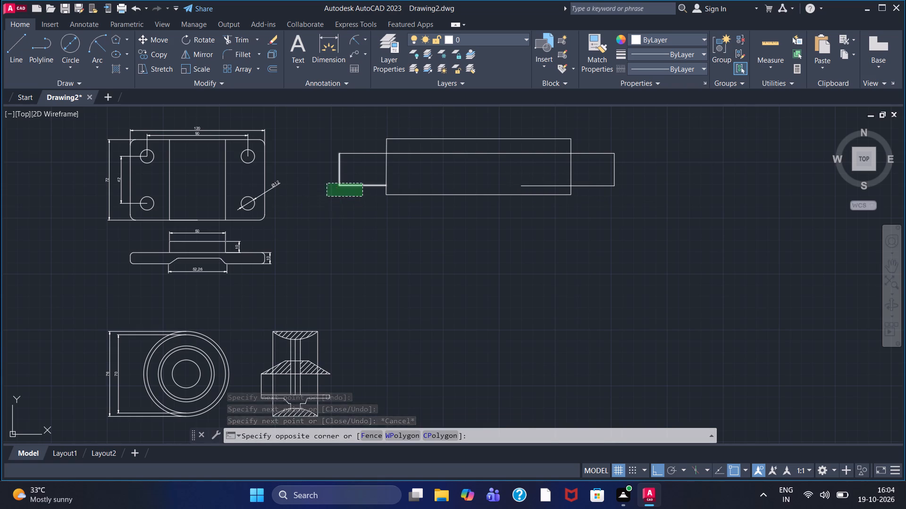
# Trim away the left stub's lower horizontal line and its left vertical line.
pyautogui.click(241, 40)
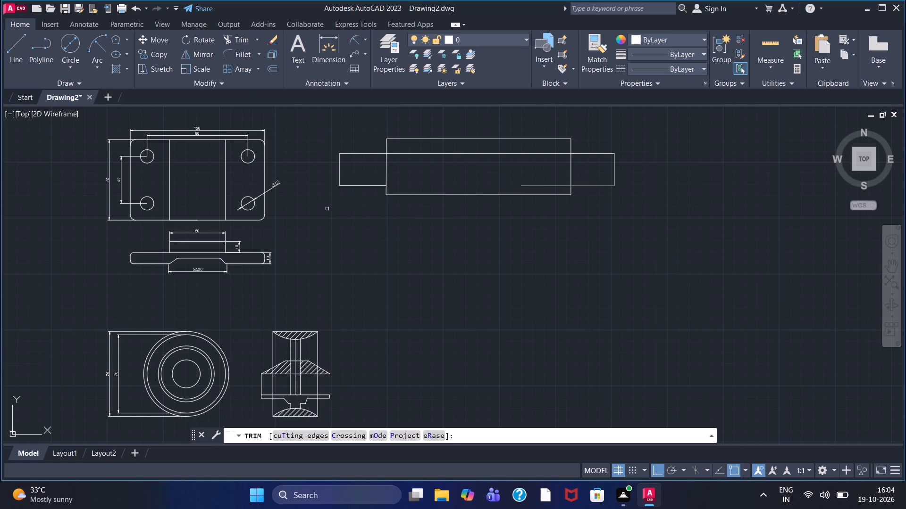
pyautogui.moveTo(360, 202); pyautogui.dragTo(331, 175)
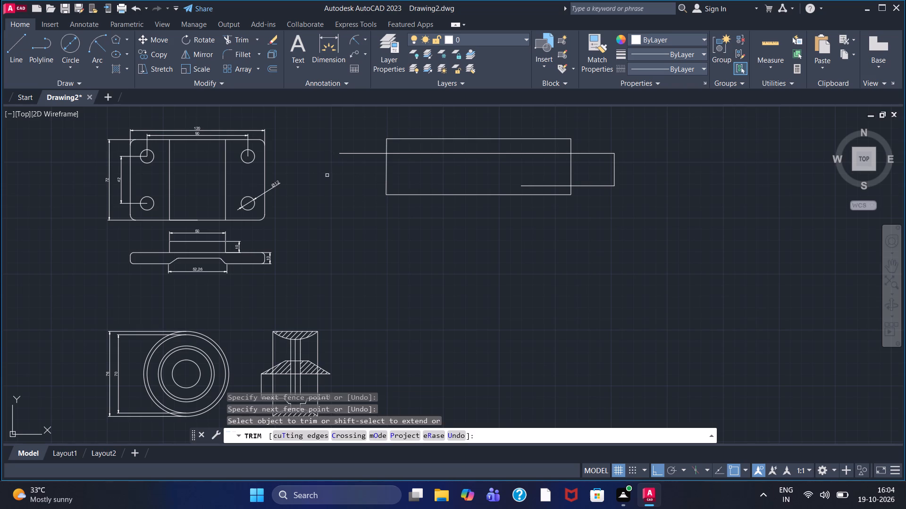
# Draw a horizontal line about 177 long from the lower line's inner end leftward, past the end of the upper line.
pyautogui.click(14, 43)
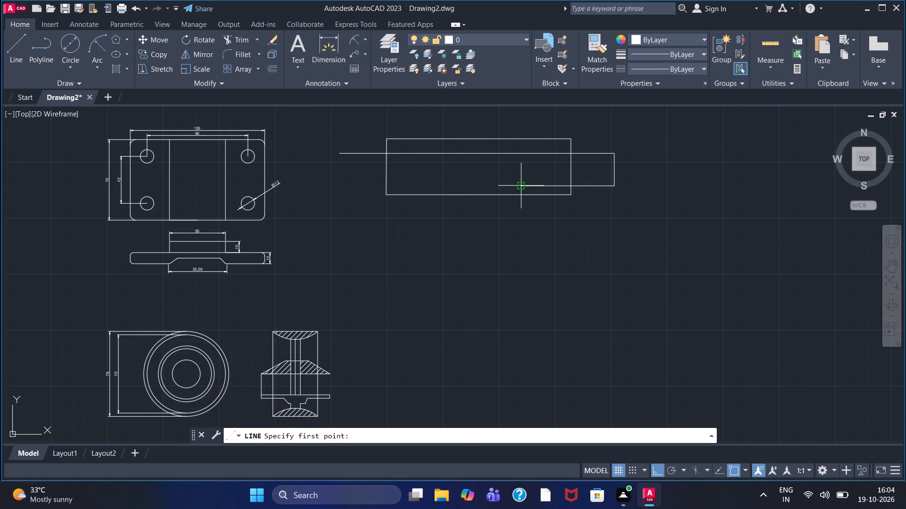
pyautogui.click(521, 189)
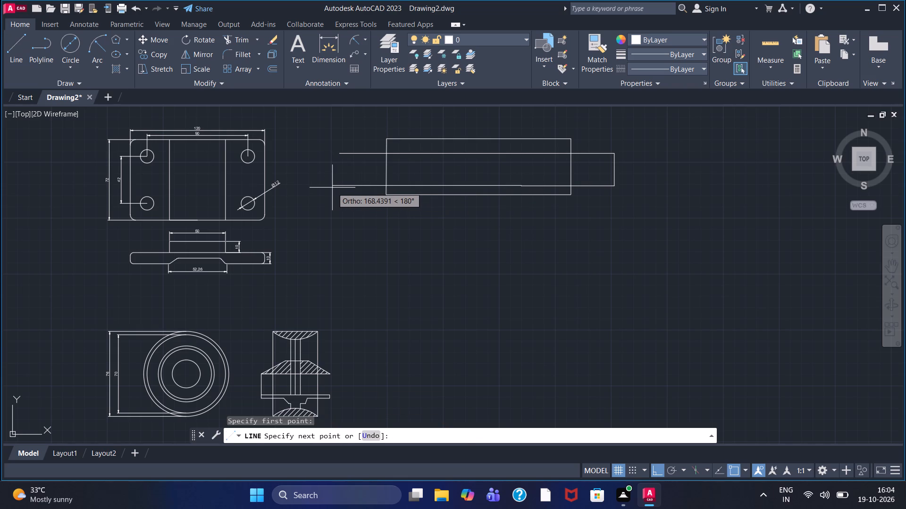
pyautogui.click(323, 187)
pyautogui.press('Escape')
# Draw a vertical line from the left end of the shaft's upper line down past the lower line.
pyautogui.click(17, 57)
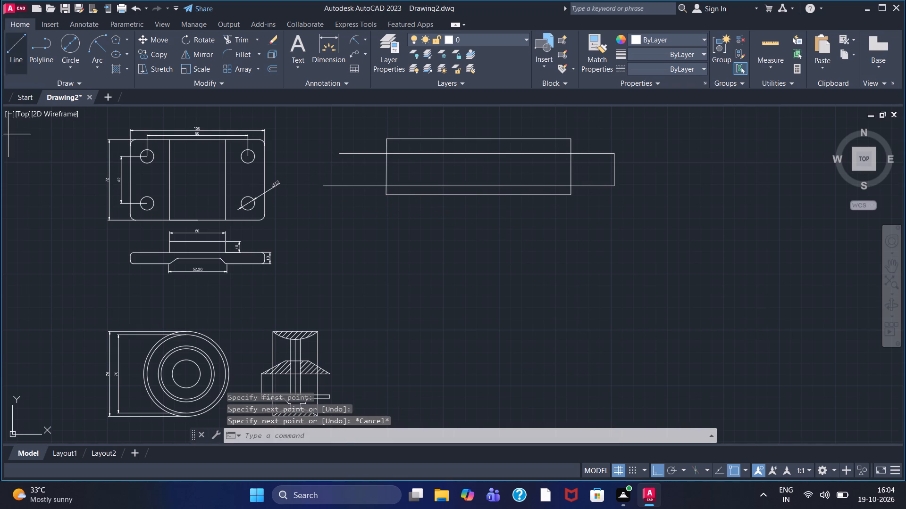
pyautogui.moveTo(336, 154); pyautogui.dragTo(338, 159)
pyautogui.click(337, 203)
pyautogui.press('Escape')
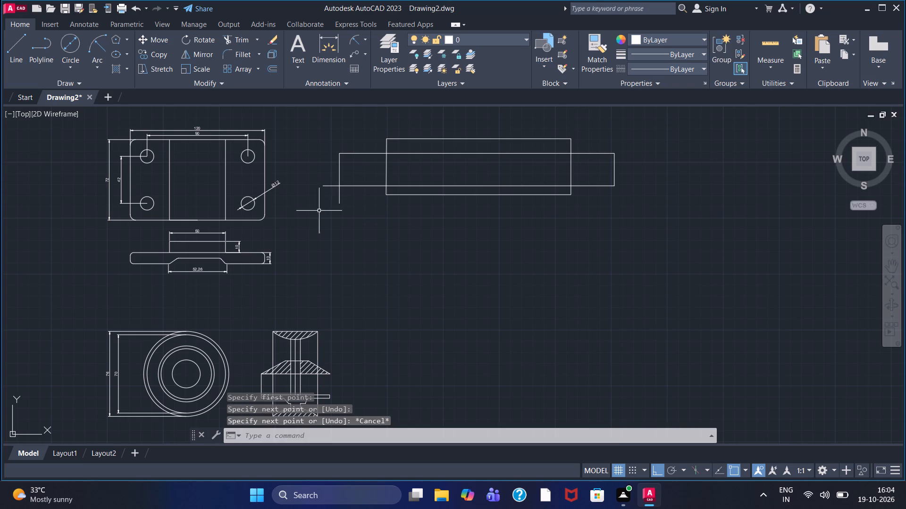
# Trim the overhanging ends of the lower horizontal line and the new vertical line at the left stub's lower corner.
pyautogui.click(251, 41)
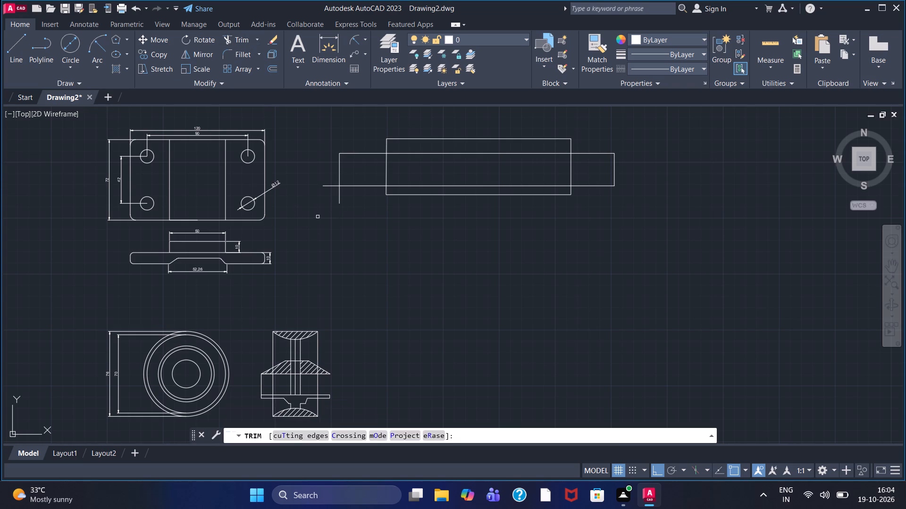
pyautogui.moveTo(325, 206); pyautogui.dragTo(329, 176)
pyautogui.moveTo(330, 197); pyautogui.dragTo(348, 198)
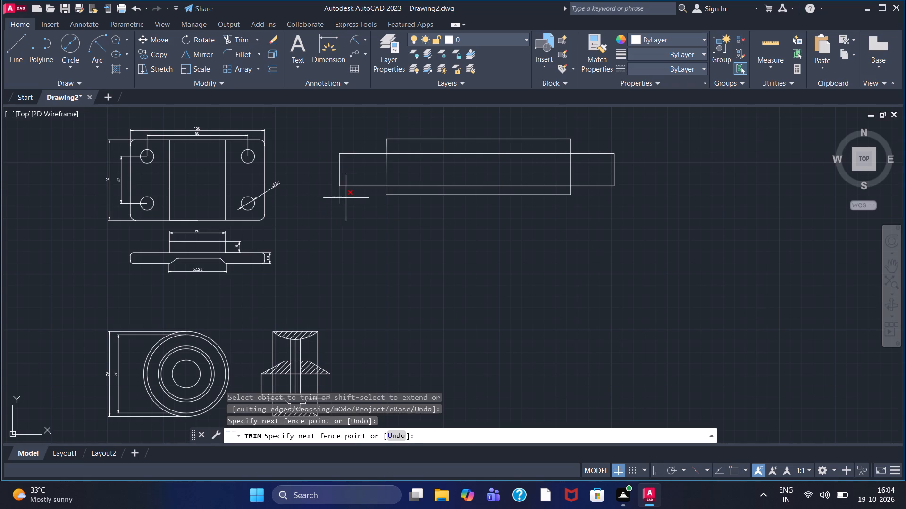
pyautogui.moveTo(348, 198); pyautogui.dragTo(349, 198)
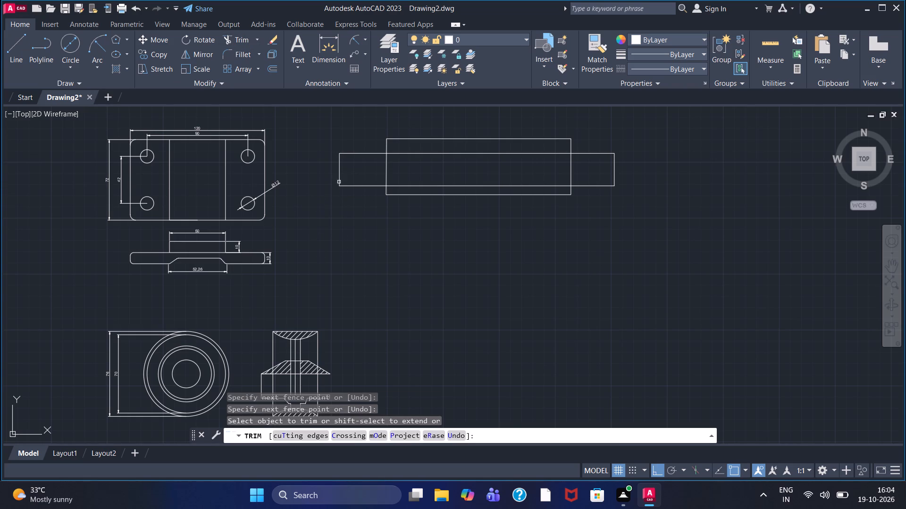
# Draw a circle about 10.8 in diameter inside the shaft body, slightly left of its centre and between the two long horizontal lines.
pyautogui.click(71, 46)
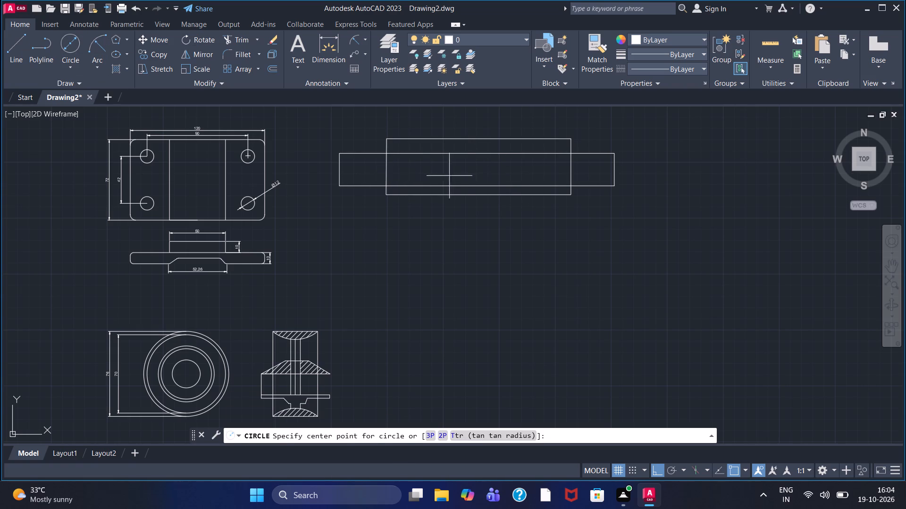
pyautogui.click(468, 171)
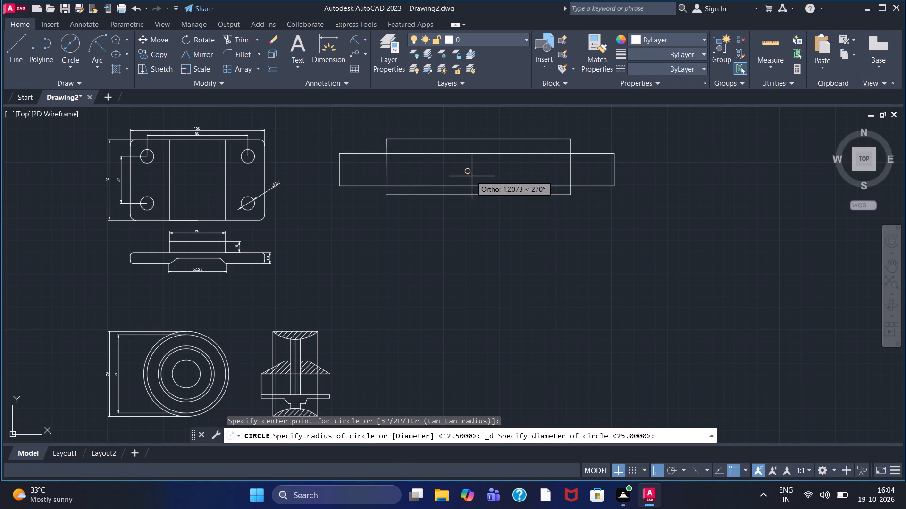
pyautogui.scroll(3, 461, 180)
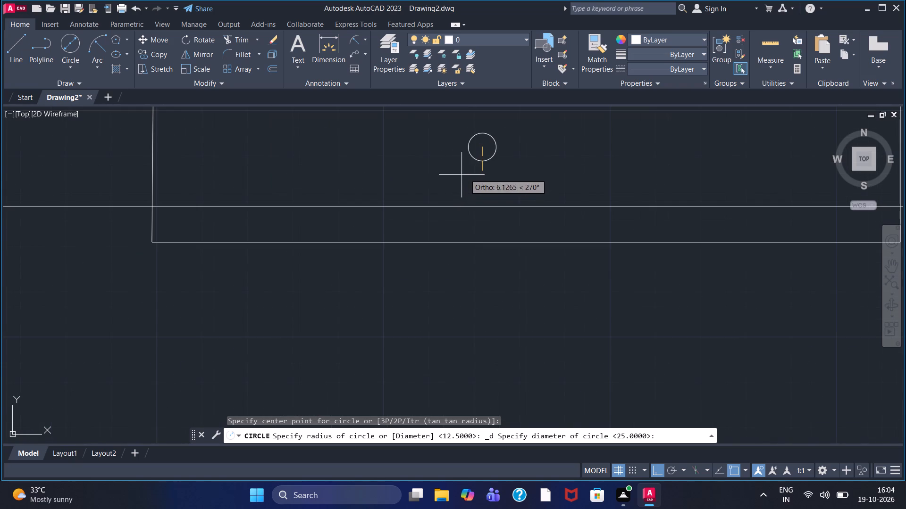
pyautogui.click(505, 196)
# Add a linear dimension for the left stub's length, from its outer upper corner to the body, placed above the view.
pyautogui.scroll(-2, 502, 197)
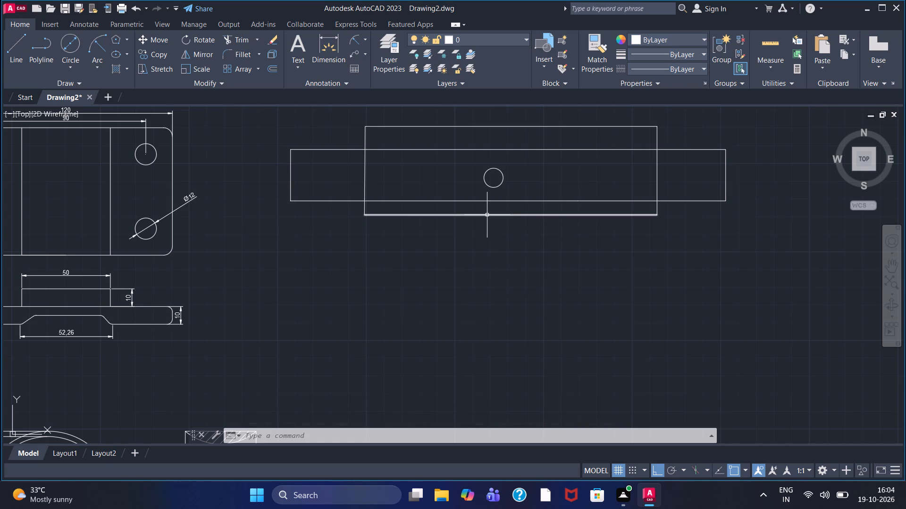
pyautogui.moveTo(446, 176); pyautogui.dragTo(427, 233, button='middle')
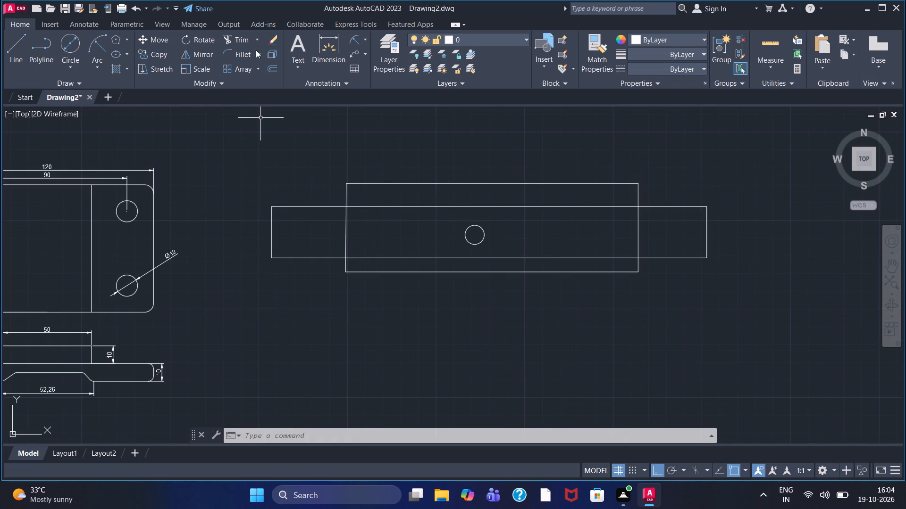
pyautogui.click(364, 39)
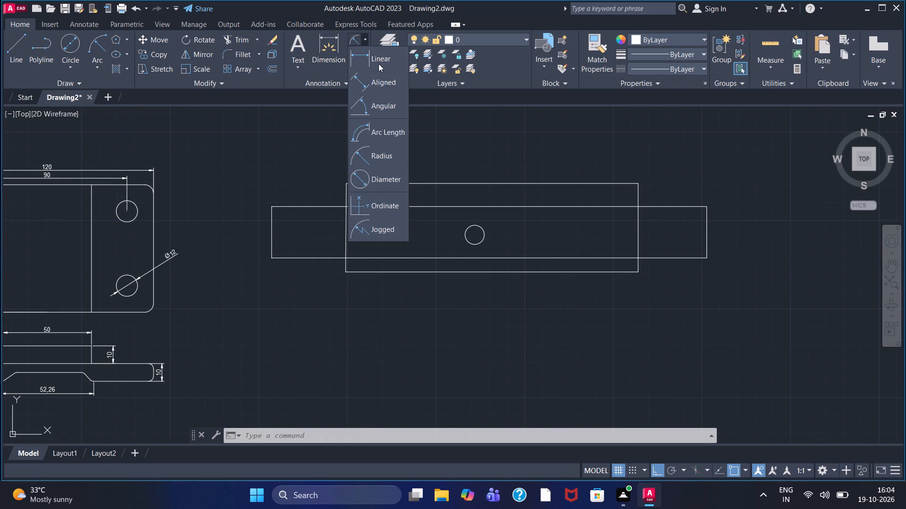
pyautogui.click(378, 64)
pyautogui.click(275, 209)
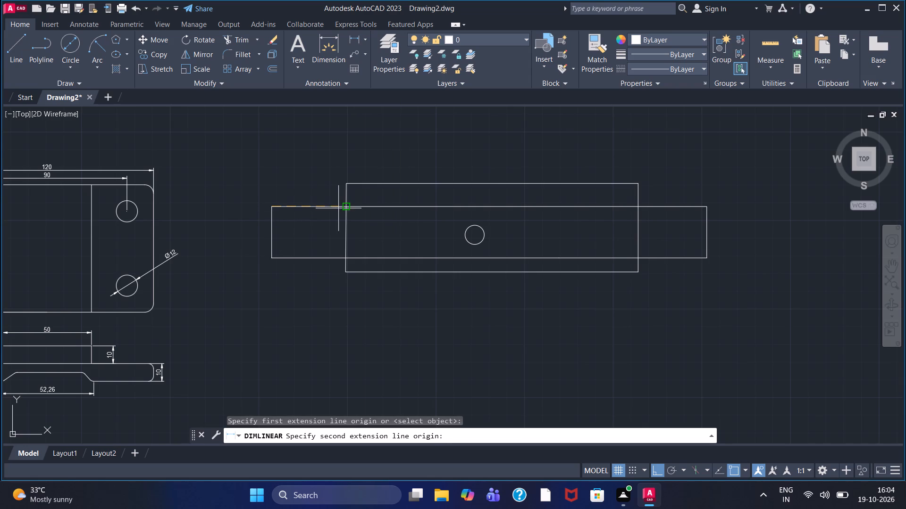
pyautogui.click(344, 208)
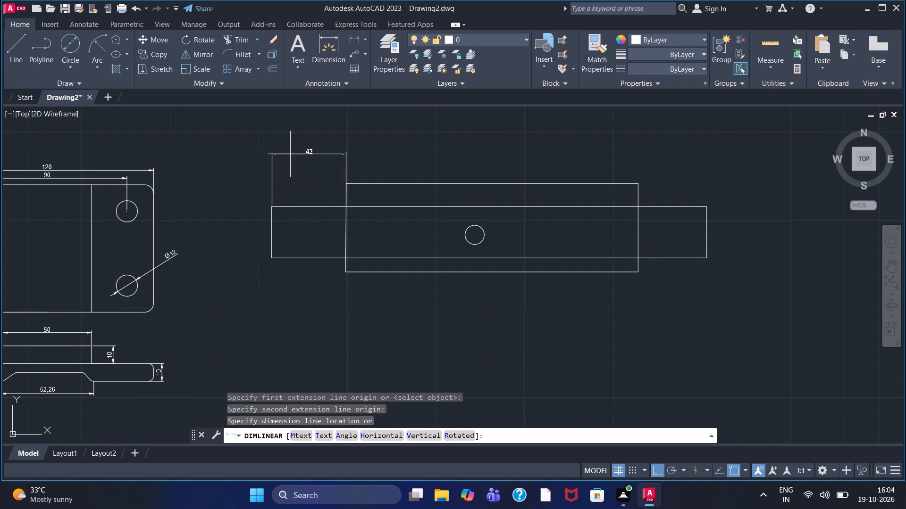
pyautogui.click(290, 154)
# Add a linear dimension for the body's length along its top edge, placed above and level with the left stub's dimension.
pyautogui.click(355, 41)
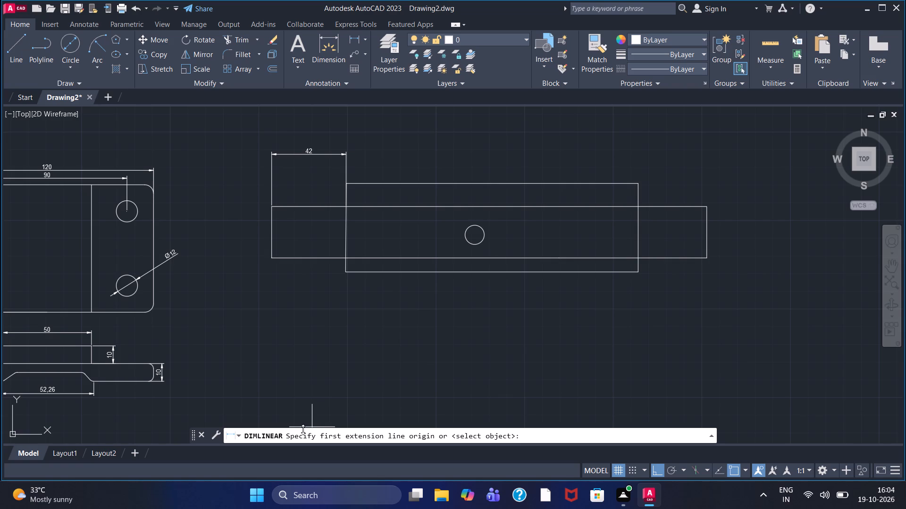
pyautogui.click(346, 182)
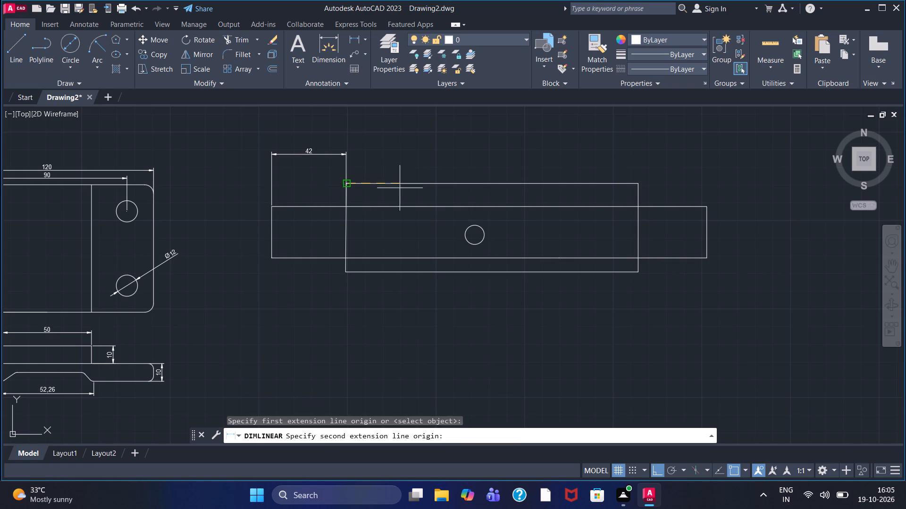
pyautogui.click(641, 181)
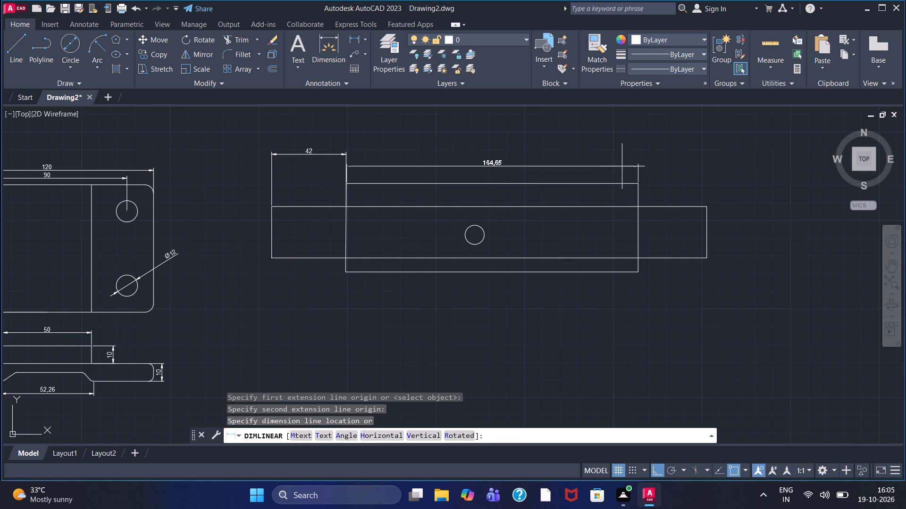
pyautogui.click(592, 155)
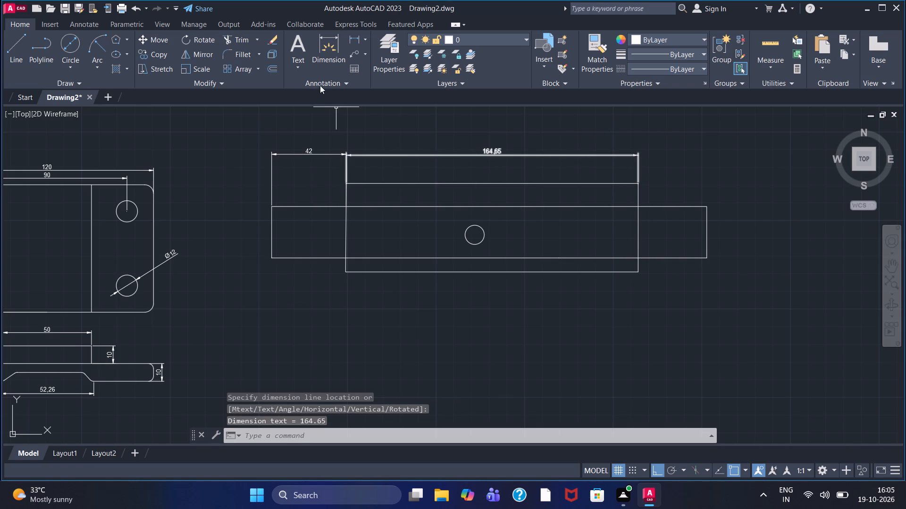
# Add a linear dimension for the right stub's length, placed above the view in line with the body's dimension.
pyautogui.click(351, 39)
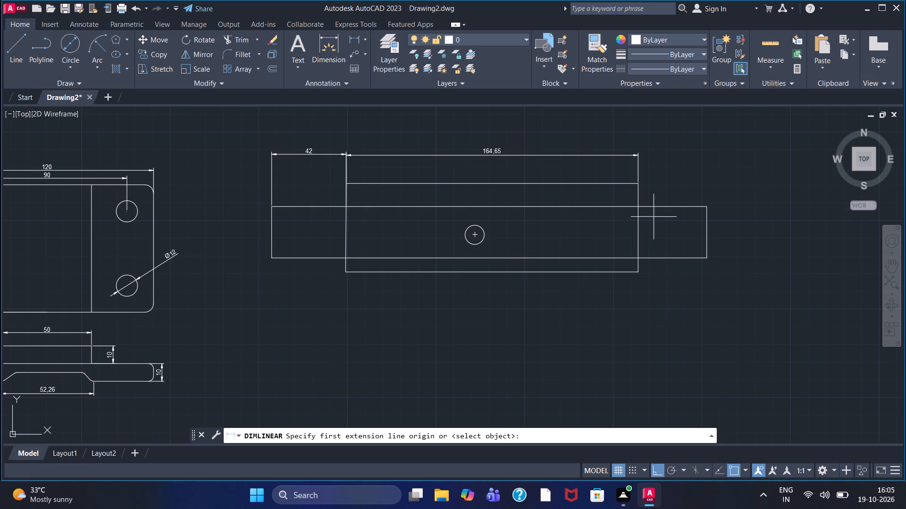
pyautogui.scroll(3, 637, 212)
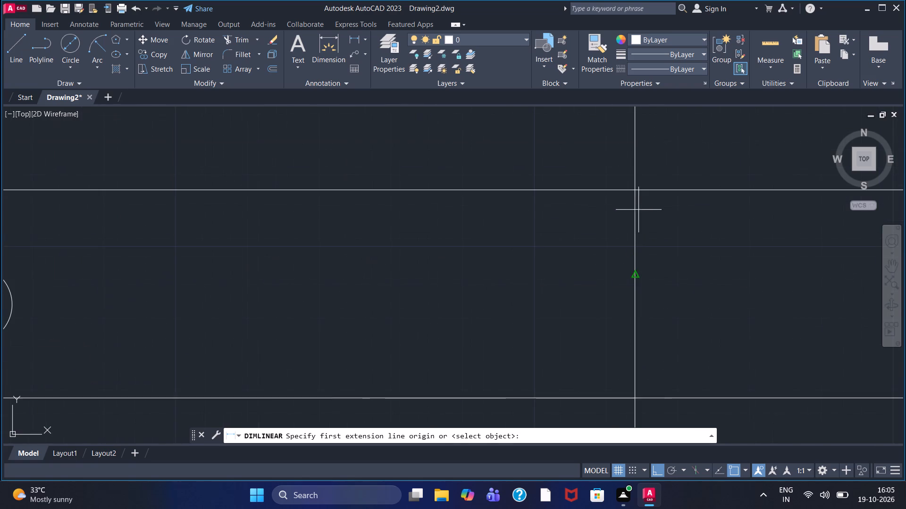
pyautogui.scroll(-2, 686, 235)
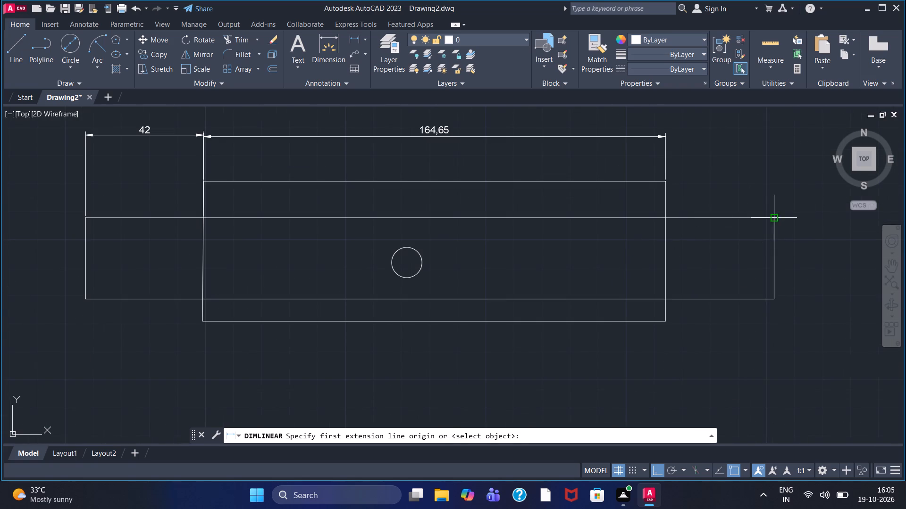
pyautogui.click(776, 220)
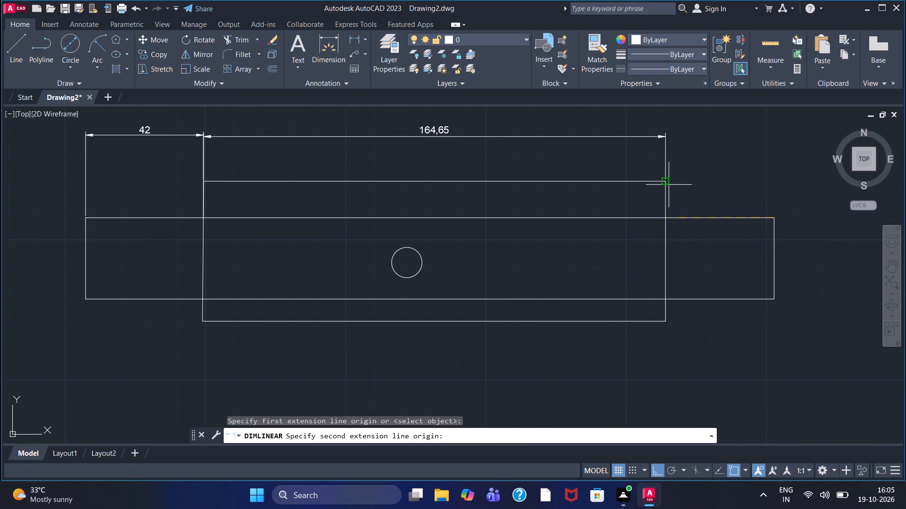
pyautogui.click(669, 185)
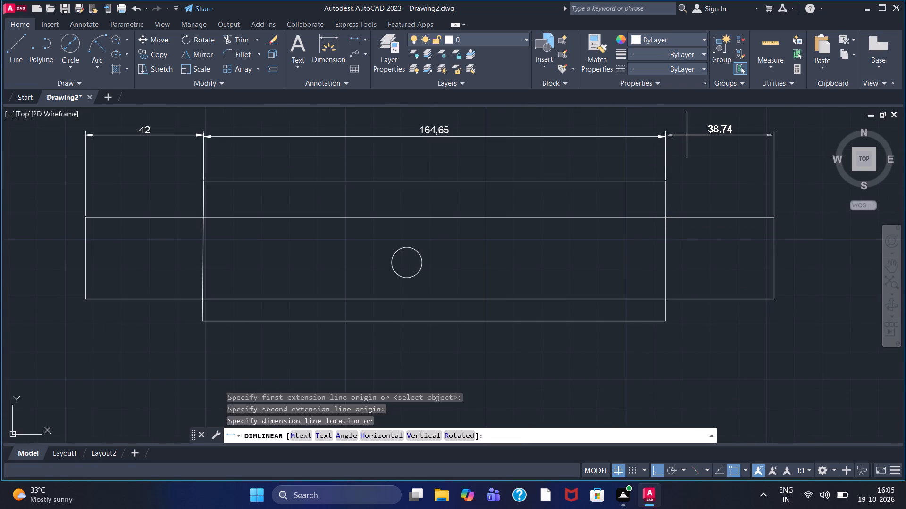
pyautogui.click(688, 137)
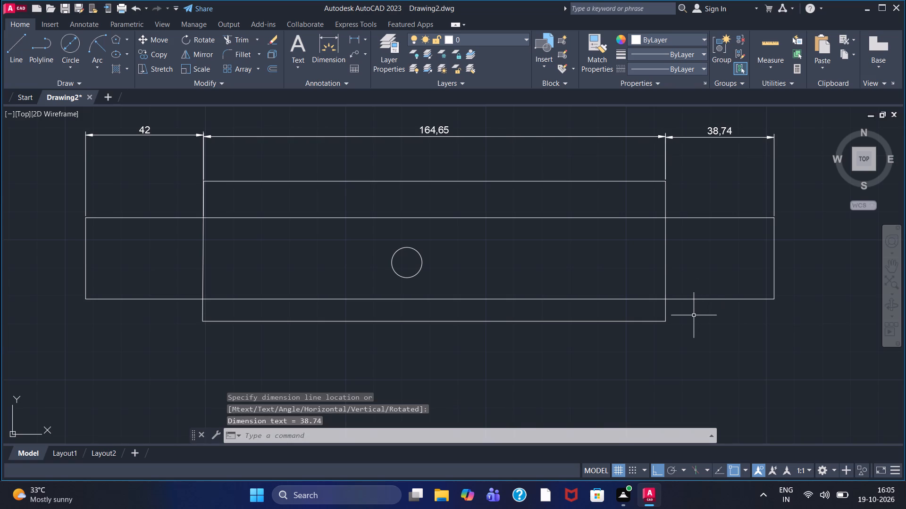
# Add a linear dimension for the shaft's overall length between the stubs' outer lower corners, placed below the view.
pyautogui.scroll(-1, 549, 291)
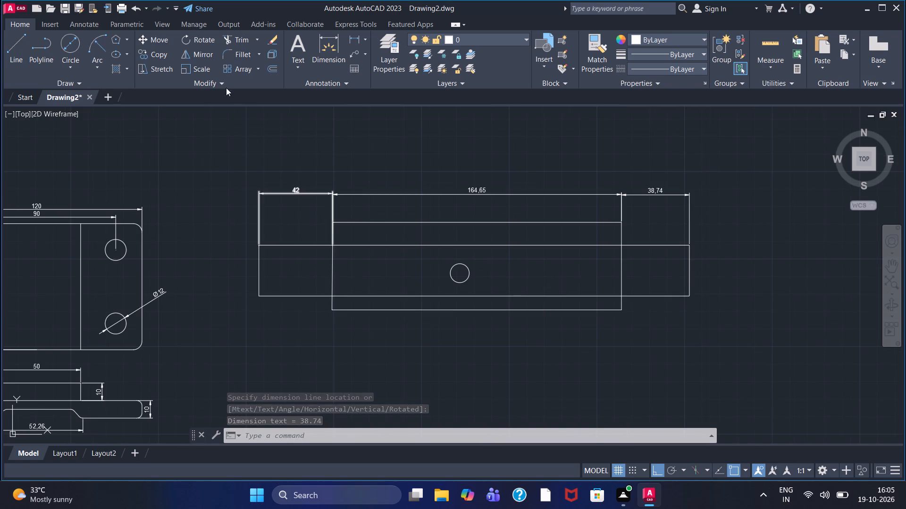
pyautogui.click(353, 43)
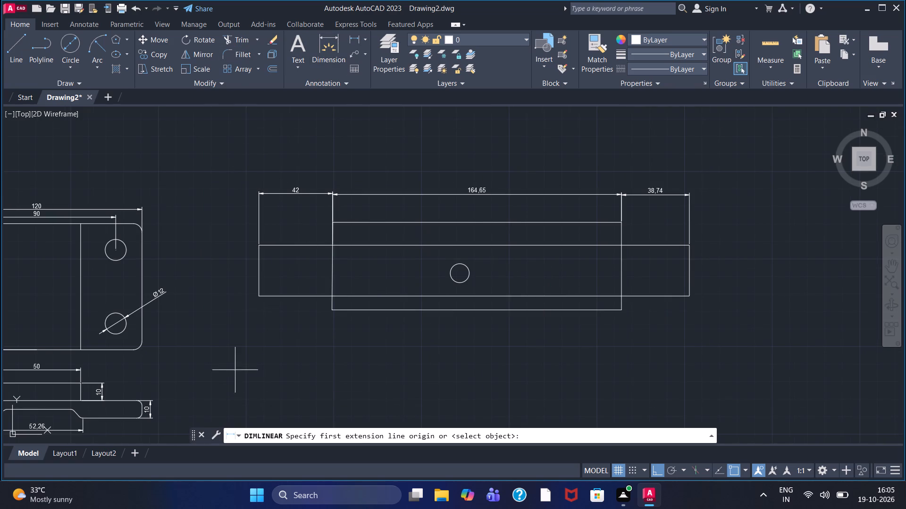
pyautogui.click(261, 298)
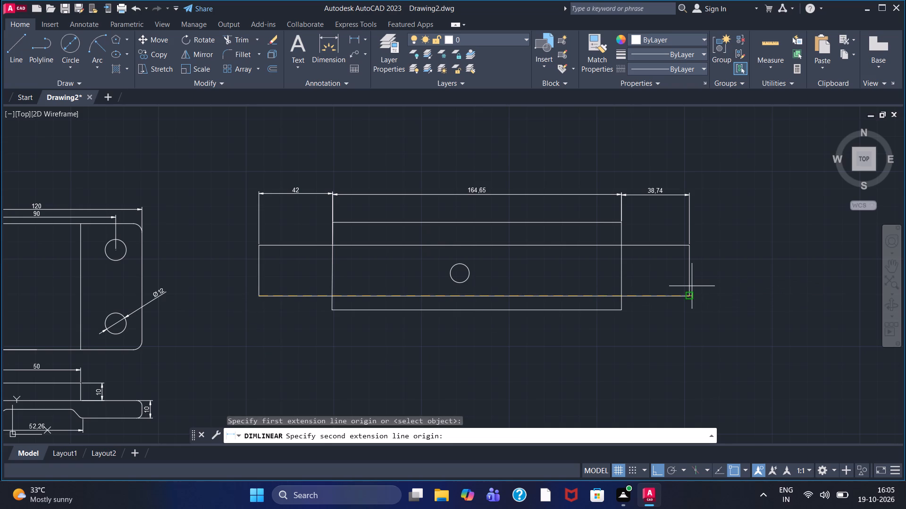
pyautogui.click(686, 296)
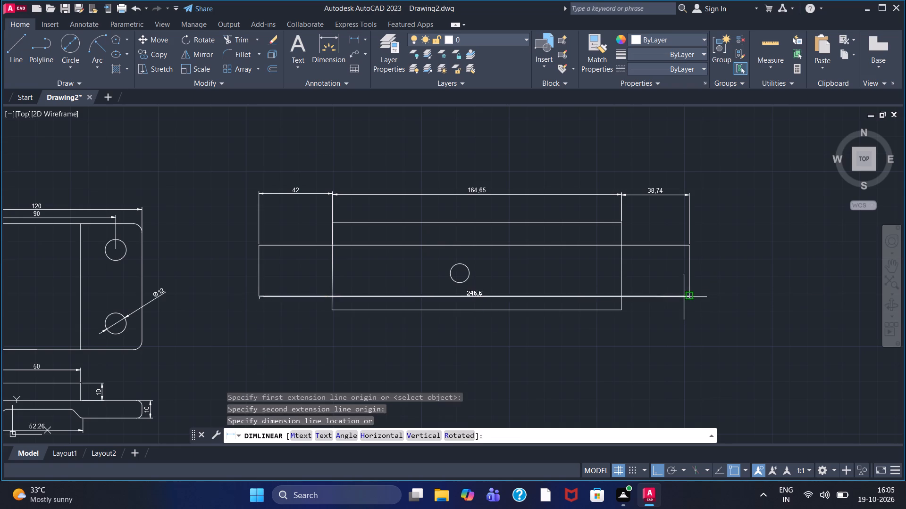
pyautogui.click(480, 362)
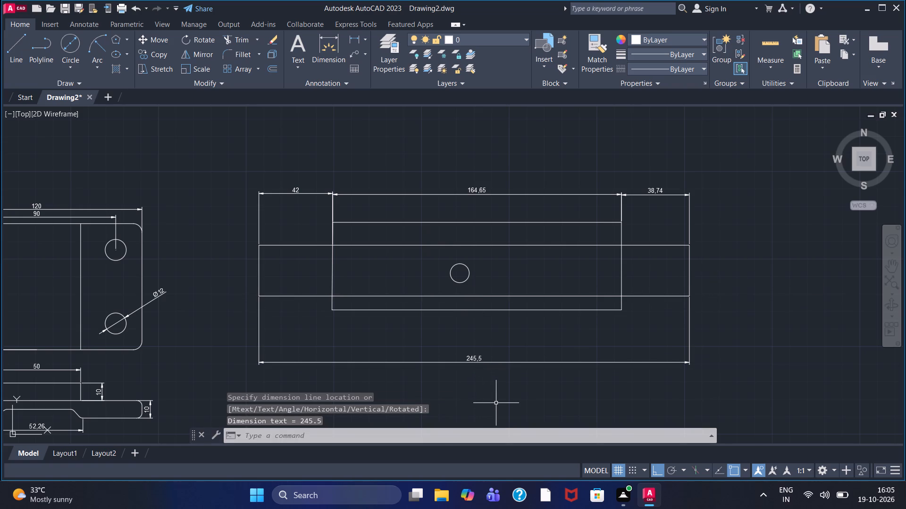
# Dimension the horizontal distance from the left stub's outer end to the circle's centre, placed just above the body.
pyautogui.click(355, 38)
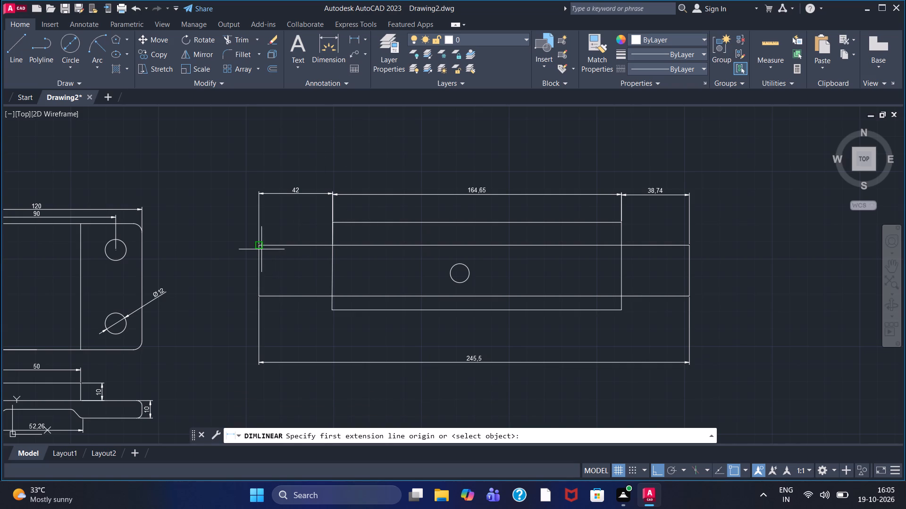
pyautogui.click(261, 249)
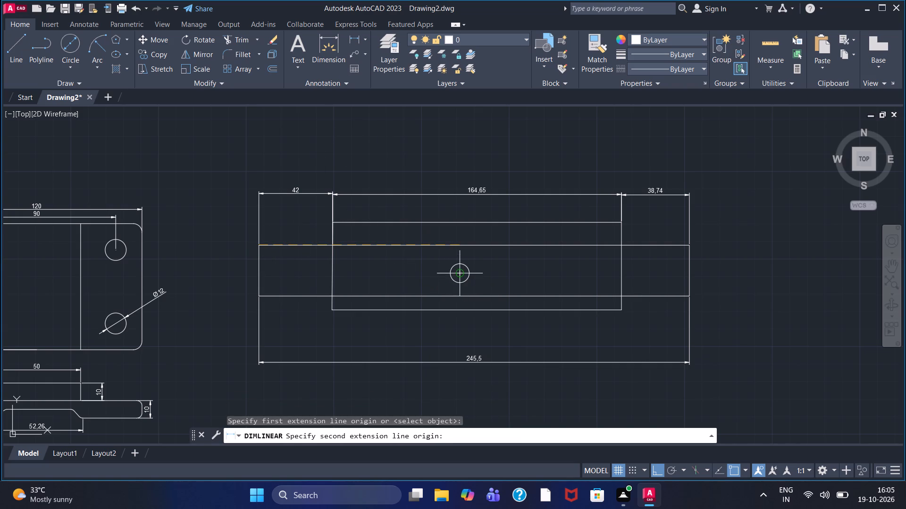
pyautogui.click(463, 272)
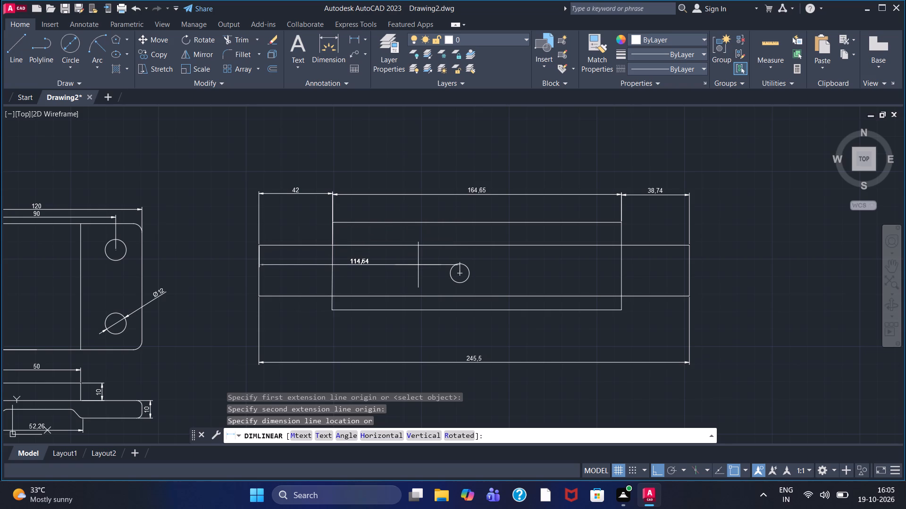
pyautogui.click(448, 209)
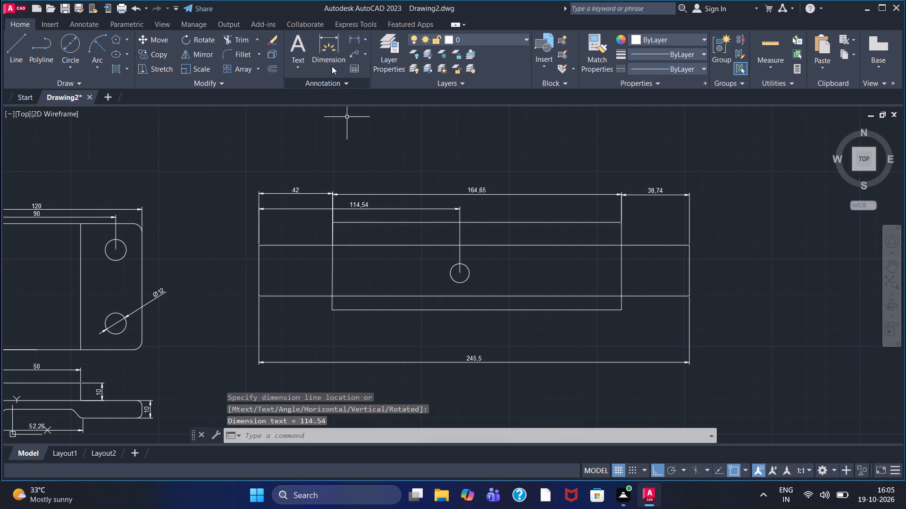
# Dimension the horizontal distance from the body's left edge to the circle's centre, placed between the body and the overall dimension.
pyautogui.click(351, 39)
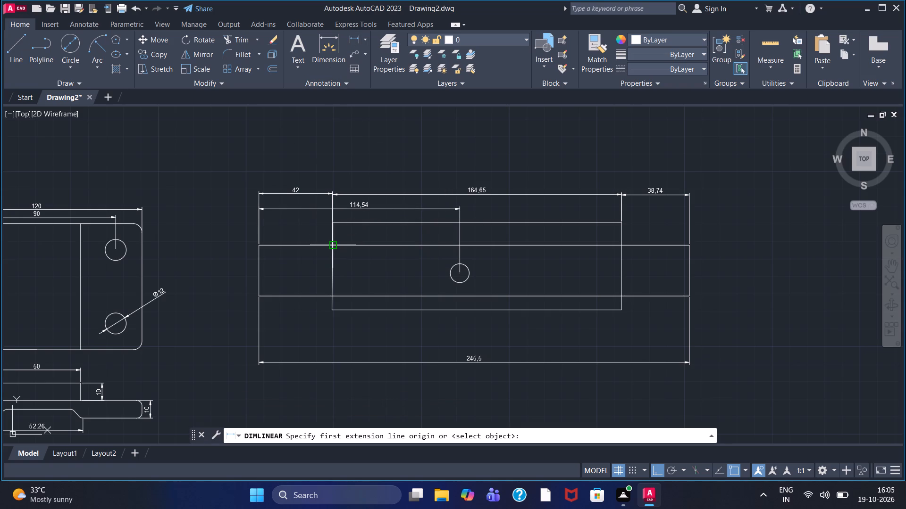
pyautogui.click(335, 244)
pyautogui.click(459, 273)
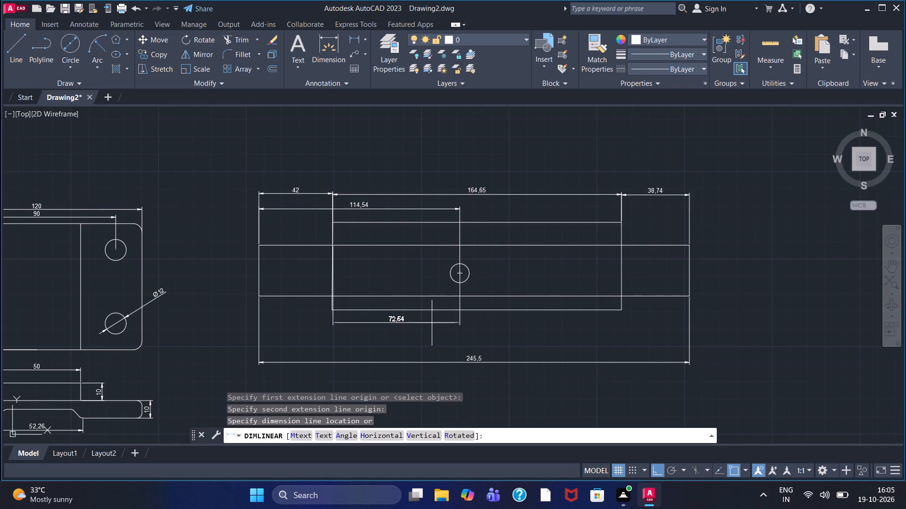
pyautogui.click(413, 336)
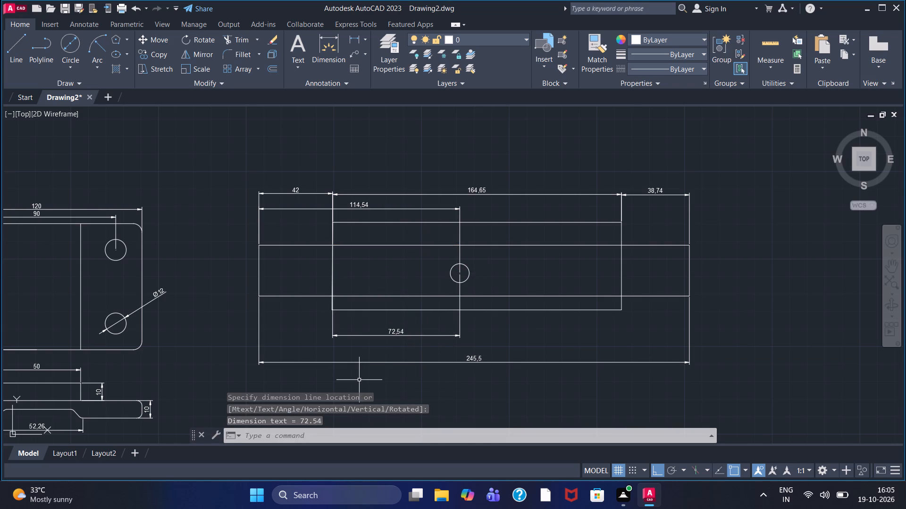
# Draw the flange as a closed upright rectangle 8 wide and 90 high in the free space below the shaft view.
pyautogui.scroll(-1, 515, 384)
pyautogui.moveTo(515, 384); pyautogui.dragTo(502, 274, button='middle')
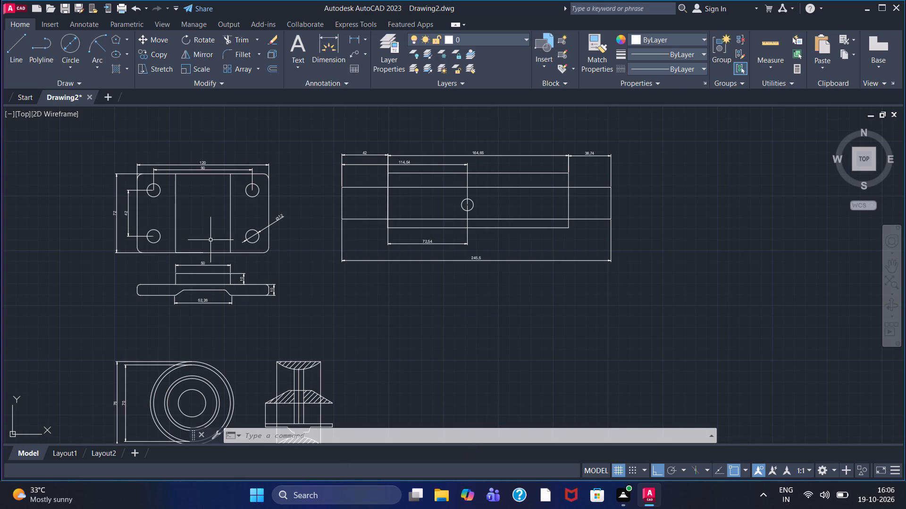
pyautogui.click(19, 61)
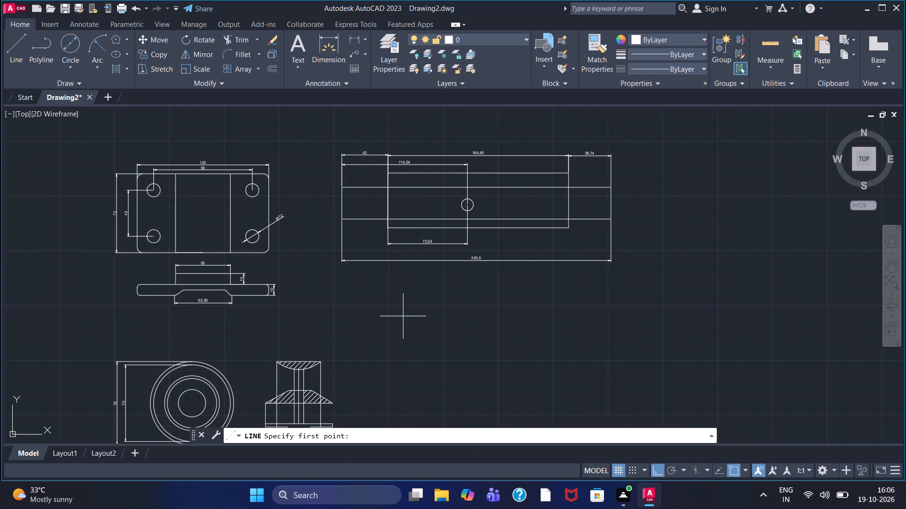
pyautogui.click(406, 314)
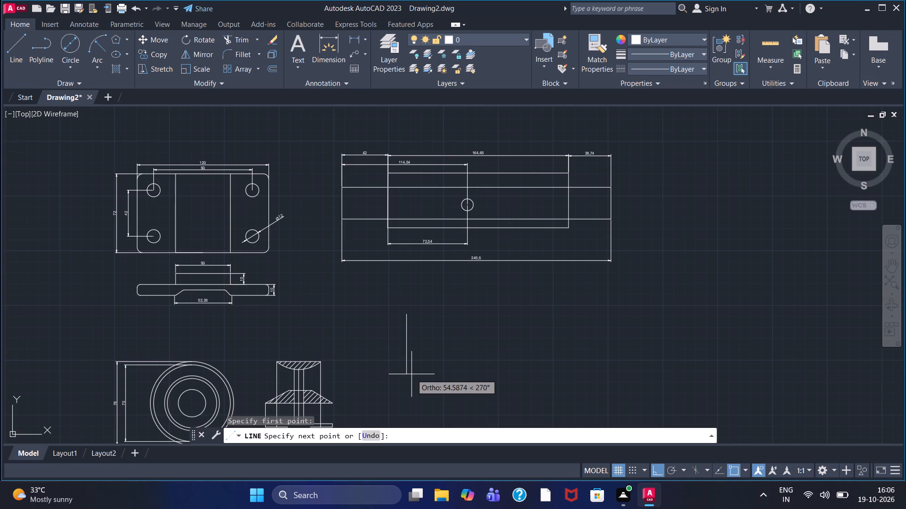
pyautogui.write('90')
pyautogui.press('Return')
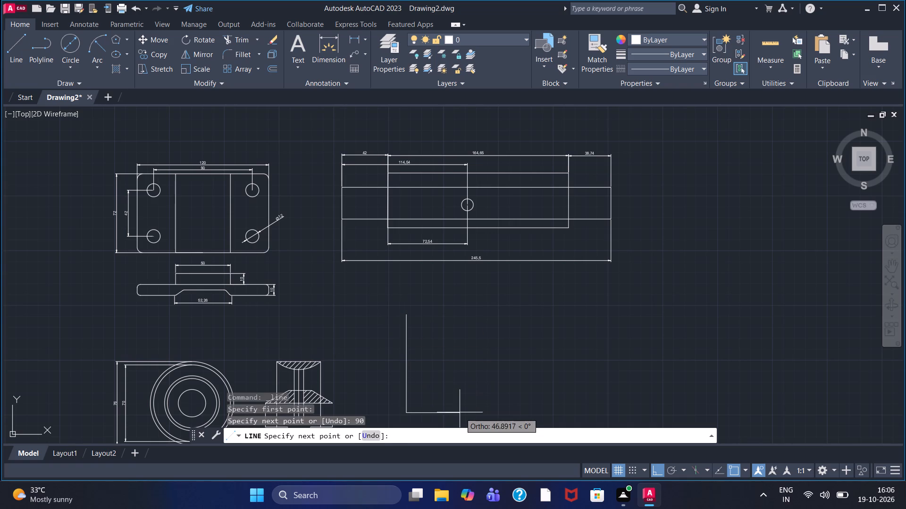
pyautogui.press('1')
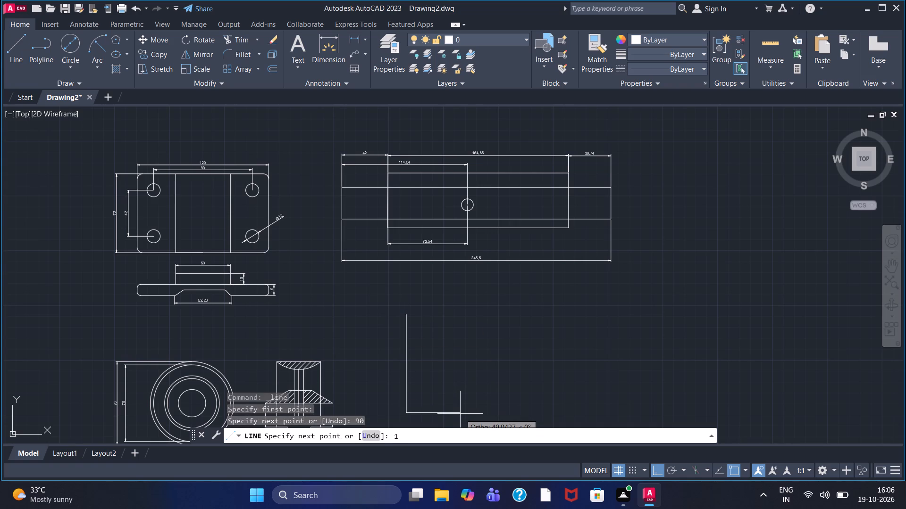
pyautogui.press('BackSpace')
pyautogui.press('8')
pyautogui.press('Return')
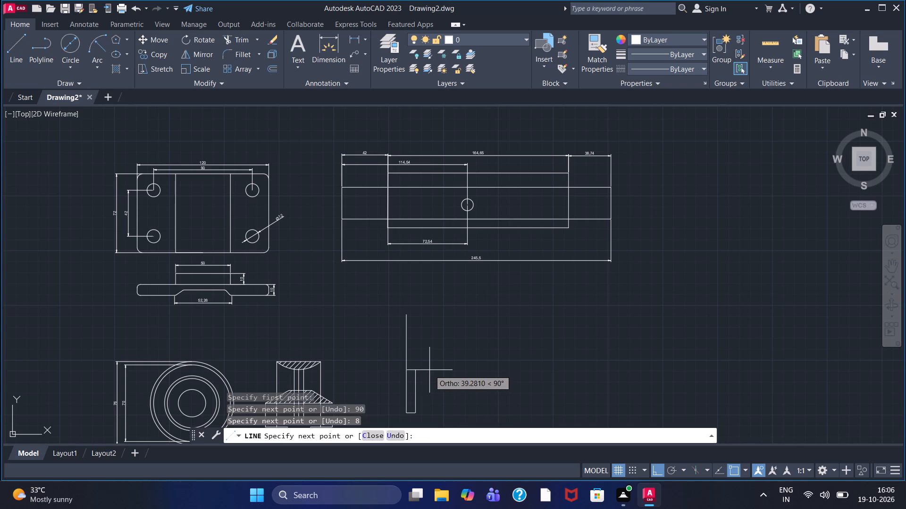
pyautogui.write('90')
pyautogui.press('Return')
pyautogui.click(405, 313)
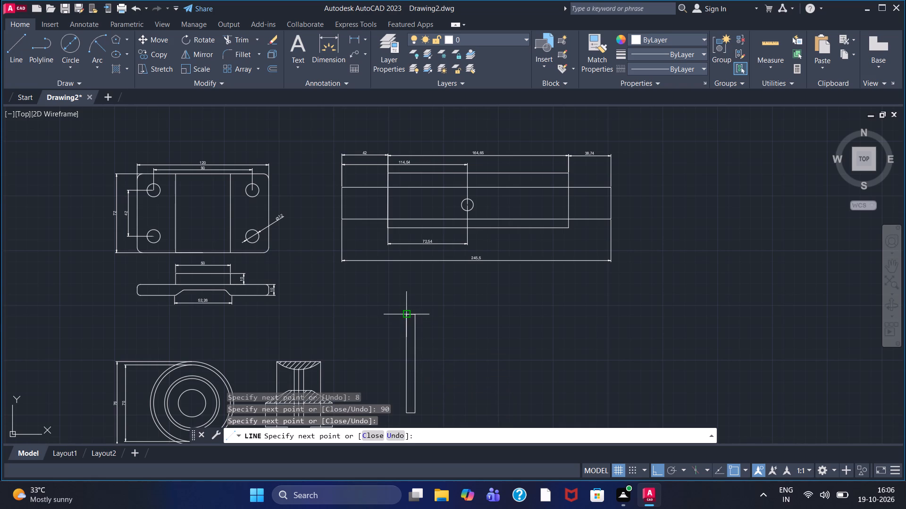
pyautogui.rightClick(405, 313)
pyautogui.click(424, 316)
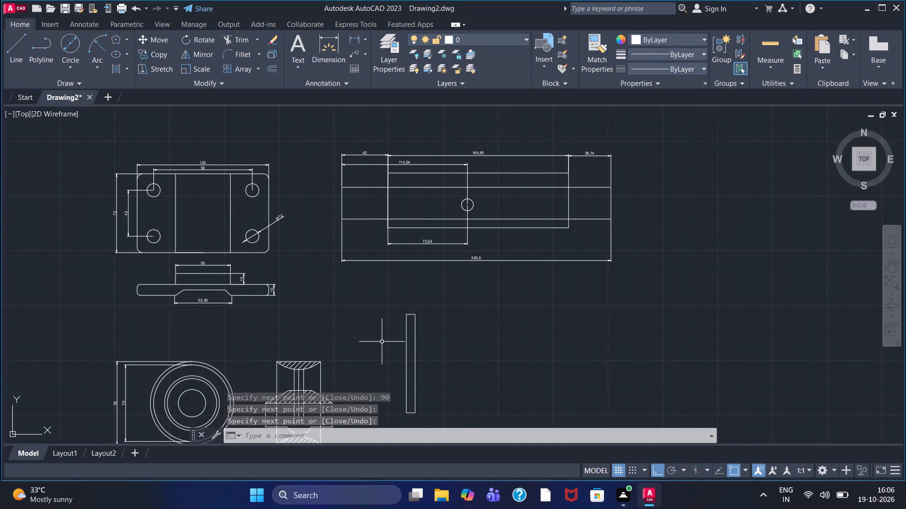
# Draw connected lines from the flange's upper right corner: 10 down, 80 right, 70 down, and back left past the flange.
pyautogui.click(20, 57)
pyautogui.moveTo(391, 368); pyautogui.dragTo(385, 330, button='middle')
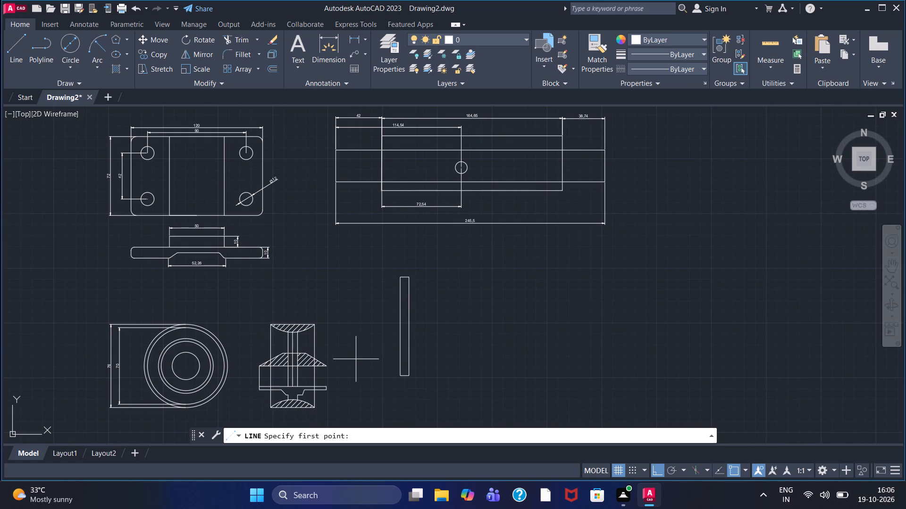
pyautogui.click(410, 282)
pyautogui.write('10')
pyautogui.press('Return')
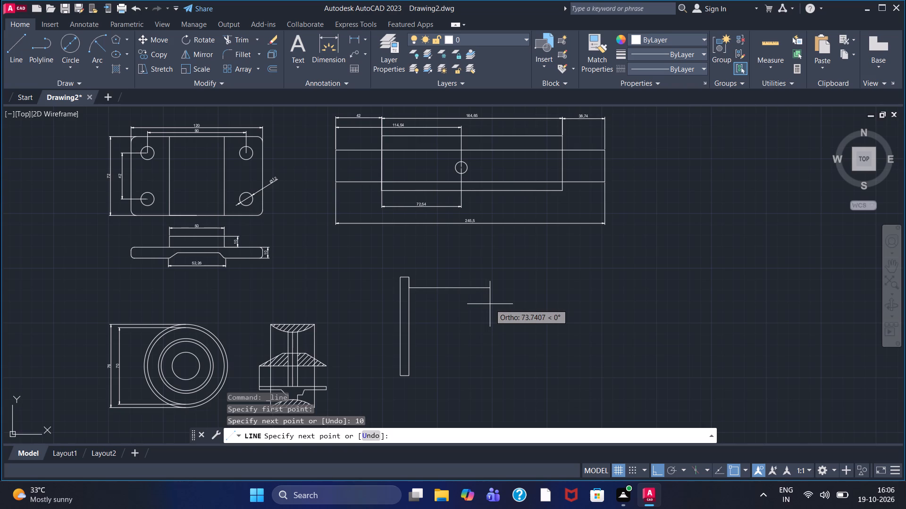
pyautogui.write('80')
pyautogui.press('Return')
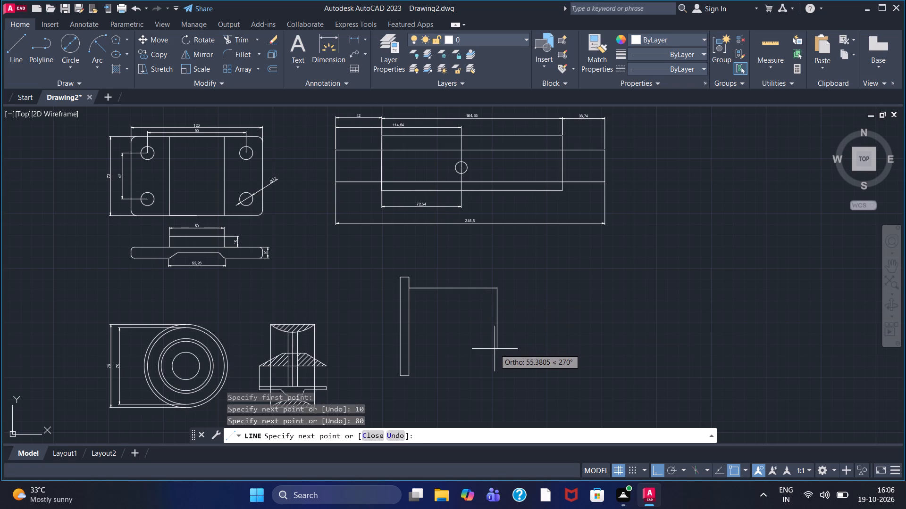
pyautogui.write('70')
pyautogui.press('Return')
pyautogui.click(378, 357)
pyautogui.rightClick(378, 357)
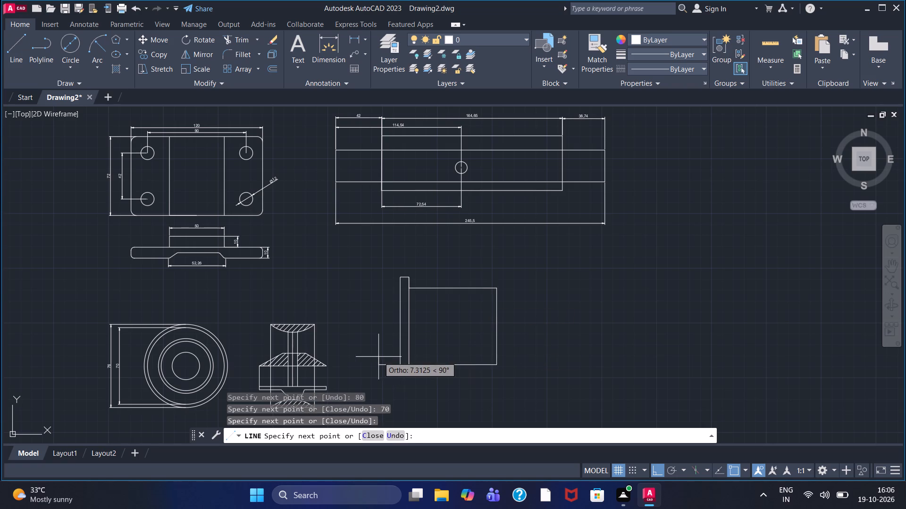
pyautogui.click(416, 216)
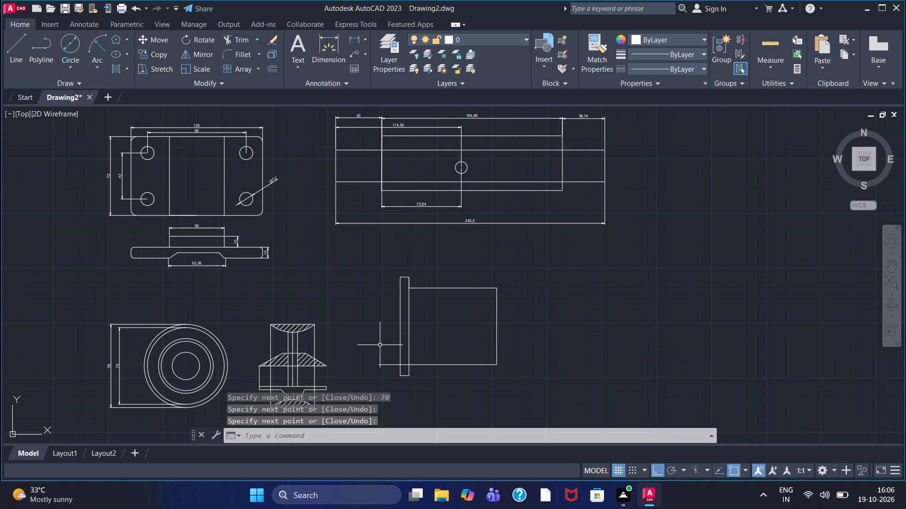
# Trim the body's lower line where it crosses the flange and overhangs beyond its left edge.
pyautogui.middleClick(370, 317)
pyautogui.scroll(1, 384, 342)
pyautogui.moveTo(383, 341); pyautogui.dragTo(382, 304, button='middle')
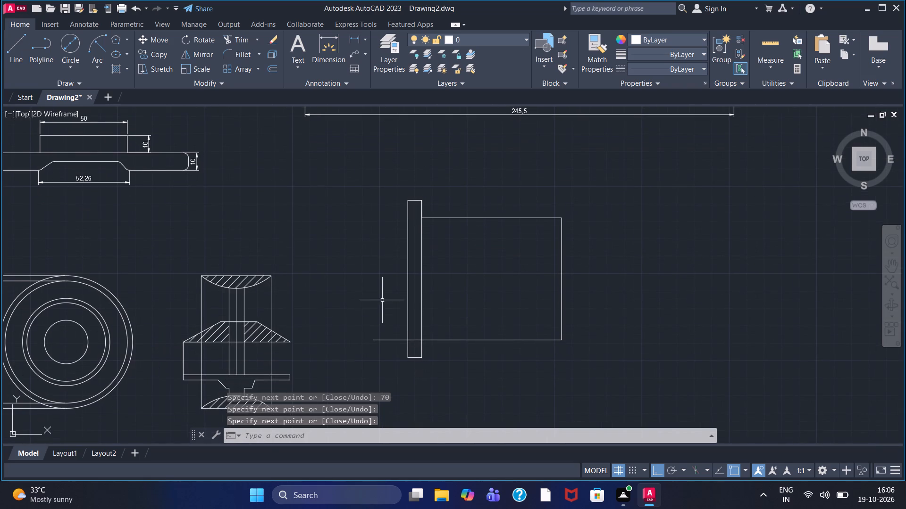
pyautogui.click(241, 39)
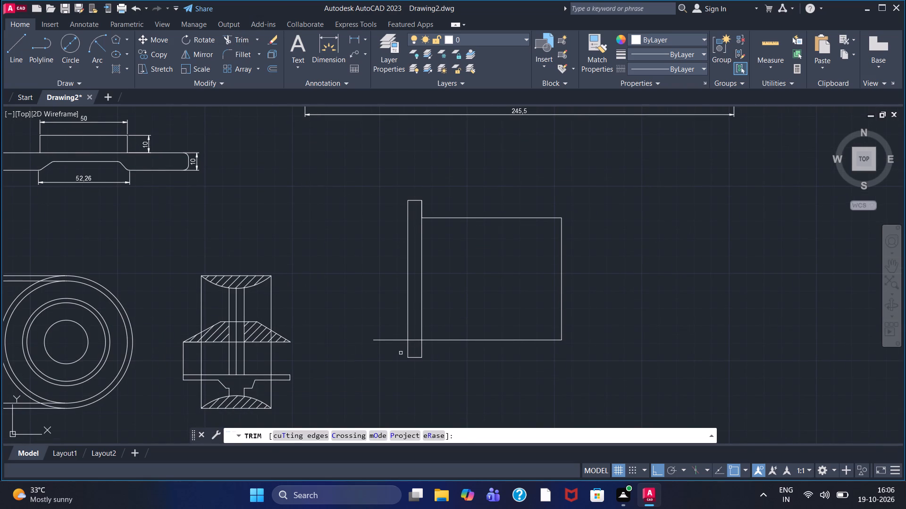
pyautogui.moveTo(401, 353); pyautogui.dragTo(397, 313)
pyautogui.moveTo(414, 348); pyautogui.dragTo(417, 331)
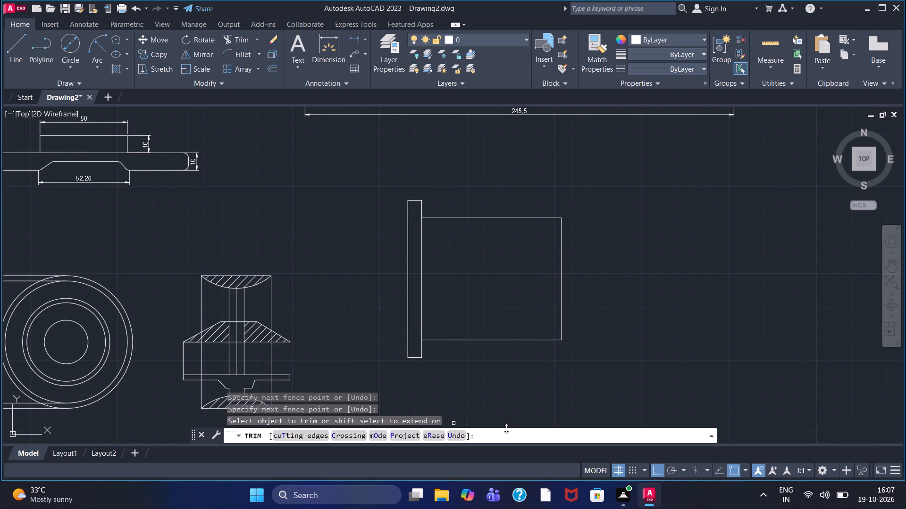
# Add a linear dimension for the flange's full height, placed to the left of the flange.
pyautogui.click(360, 36)
pyautogui.click(403, 200)
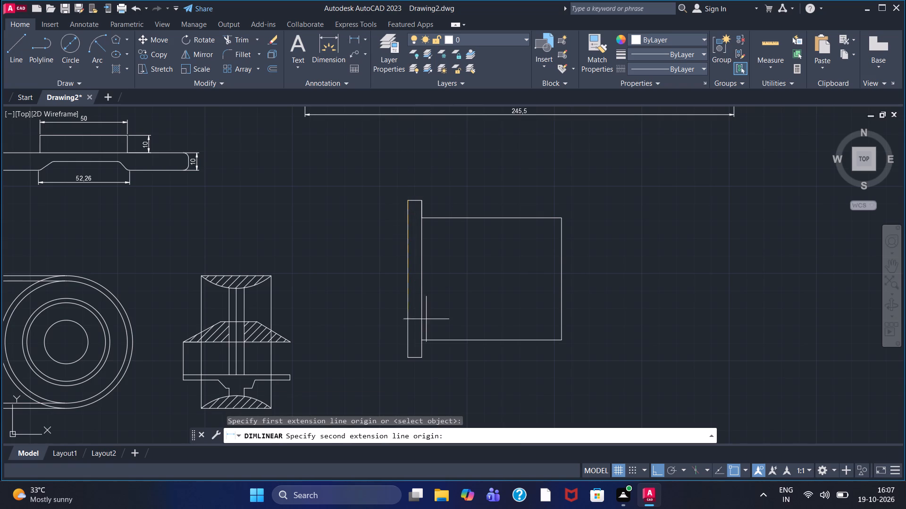
pyautogui.click(407, 358)
pyautogui.click(377, 318)
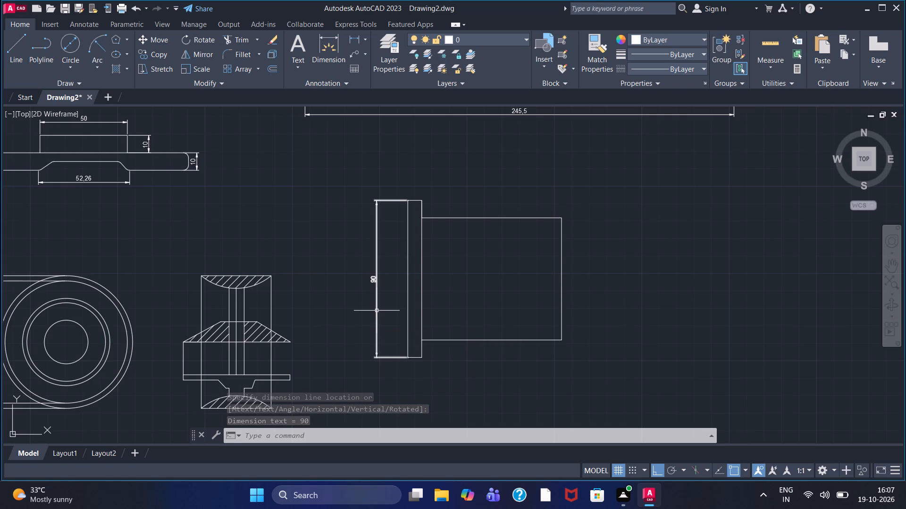
# Add a linear dimension for the body's length from the flange face to its right end, placed above the view.
pyautogui.click(353, 43)
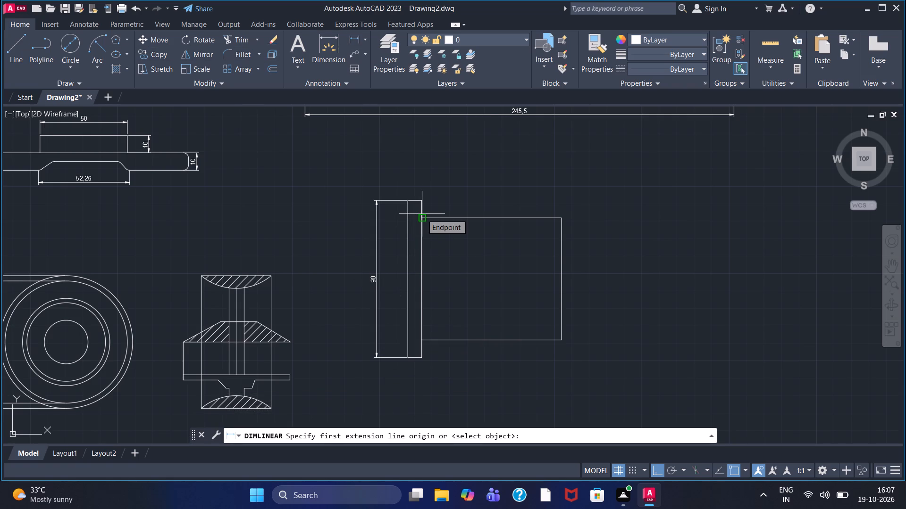
pyautogui.doubleClick(422, 214)
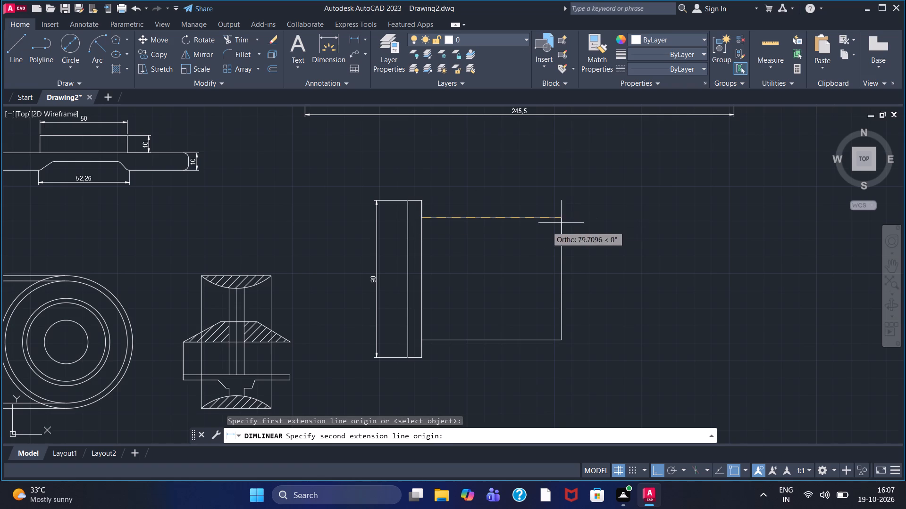
pyautogui.click(560, 217)
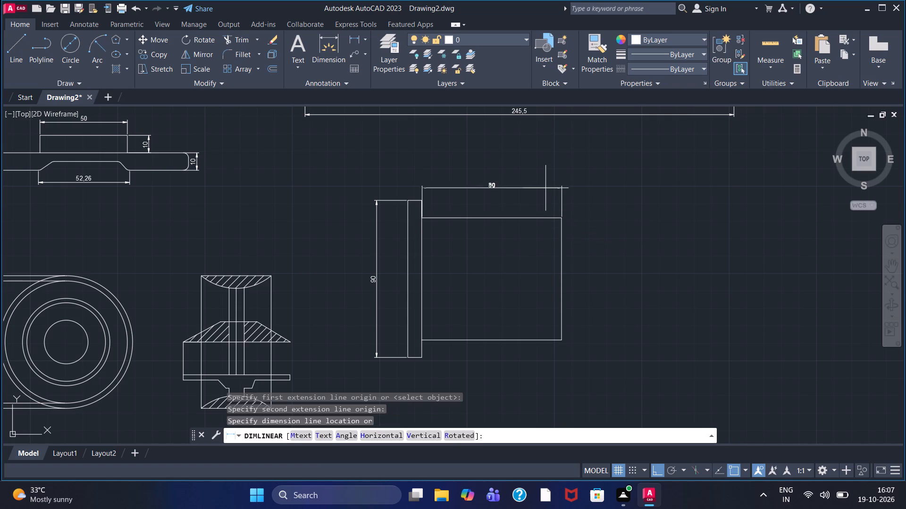
pyautogui.click(545, 185)
# Dimension the overall length from the flange's outer left edge to the body's right end, placed above the body-length dimension.
pyautogui.click(354, 42)
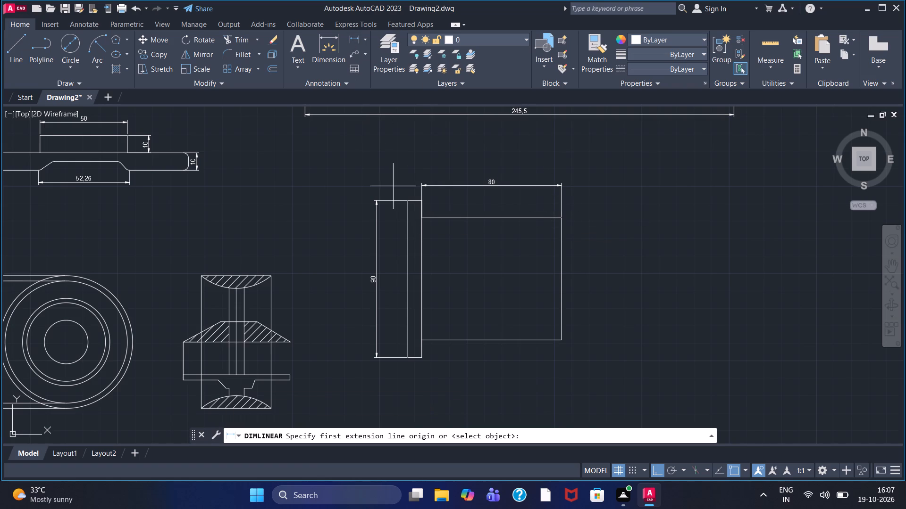
pyautogui.click(406, 199)
pyautogui.click(562, 226)
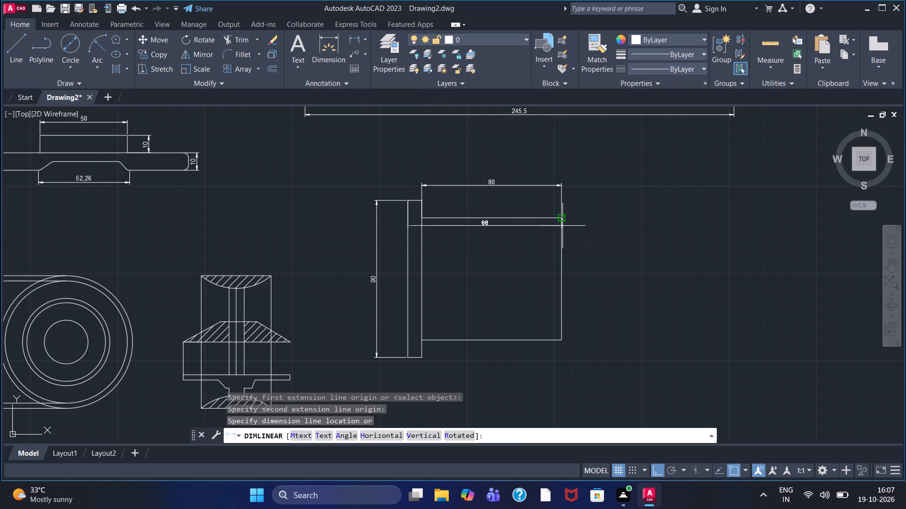
pyautogui.click(544, 172)
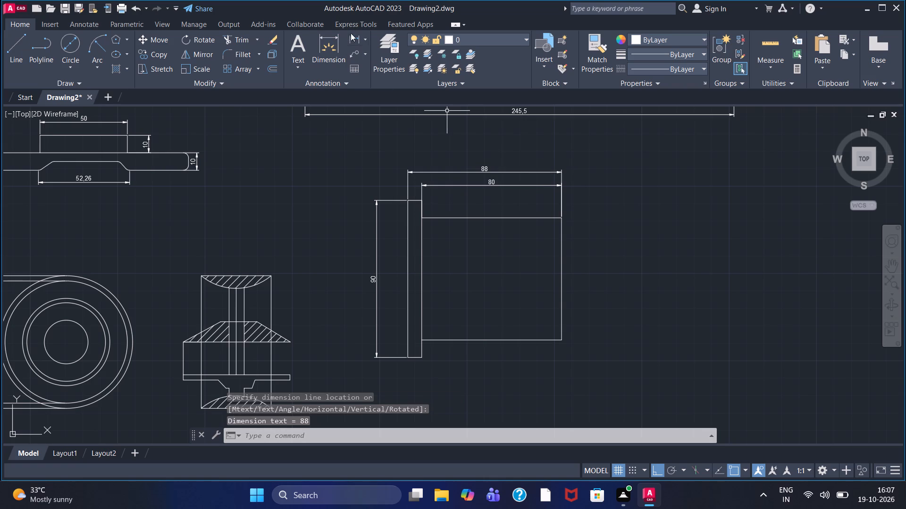
# Add a linear dimension for the height of the body's right end, placed to the right of the body.
pyautogui.click(353, 39)
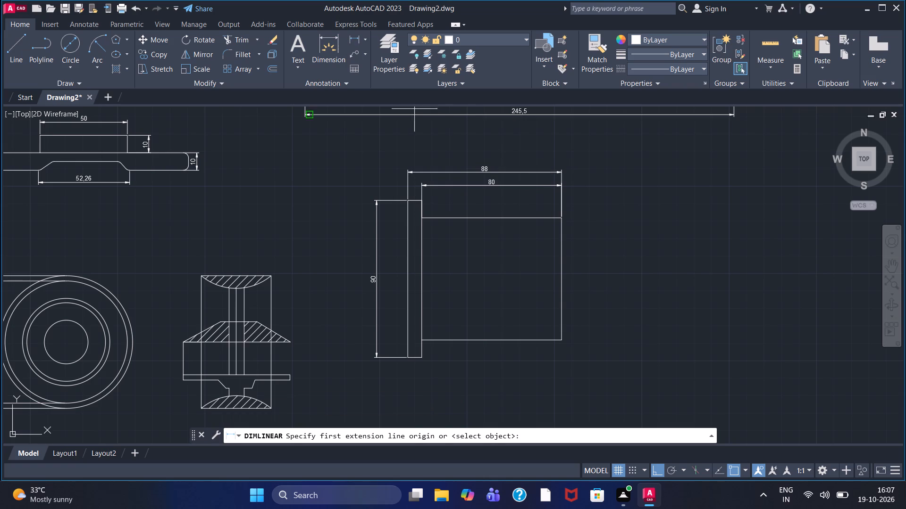
pyautogui.click(562, 220)
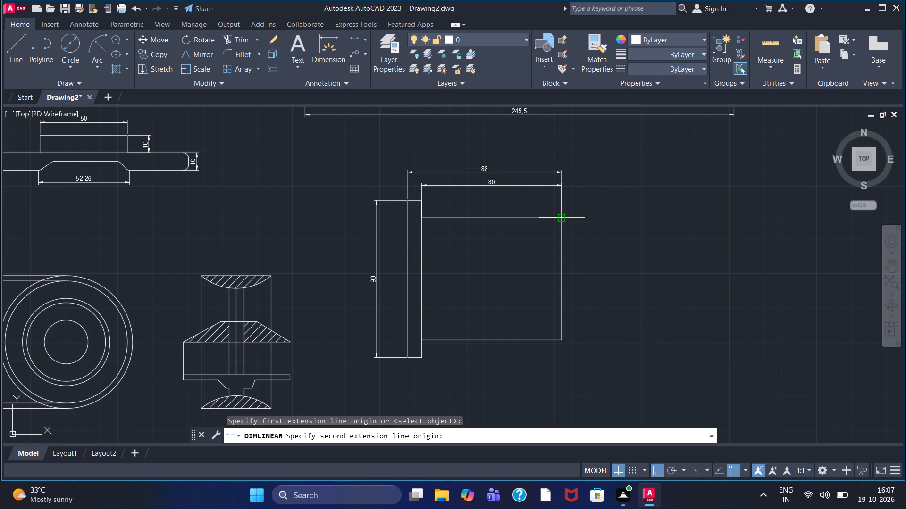
pyautogui.doubleClick(560, 343)
pyautogui.click(634, 303)
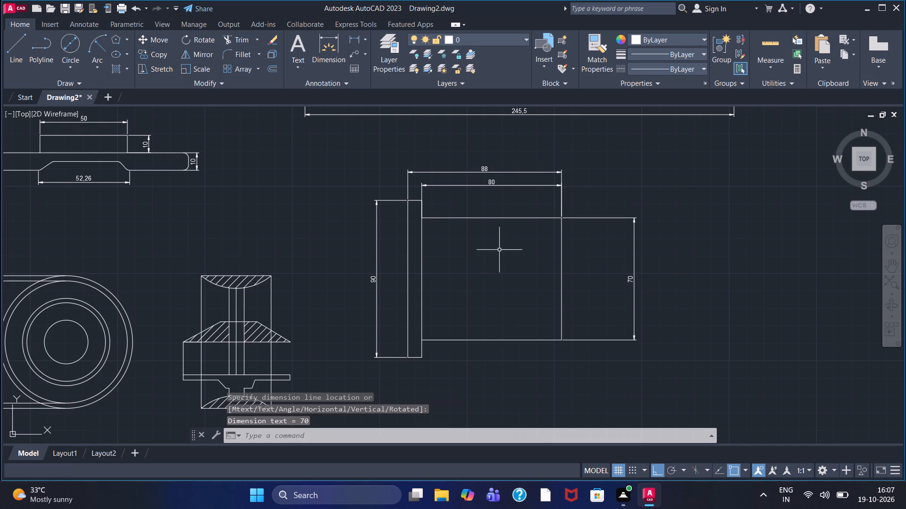
# Dimension the vertical step between the flange's top and the body's upper edge, placed right, above the body-height dimension.
pyautogui.click(351, 35)
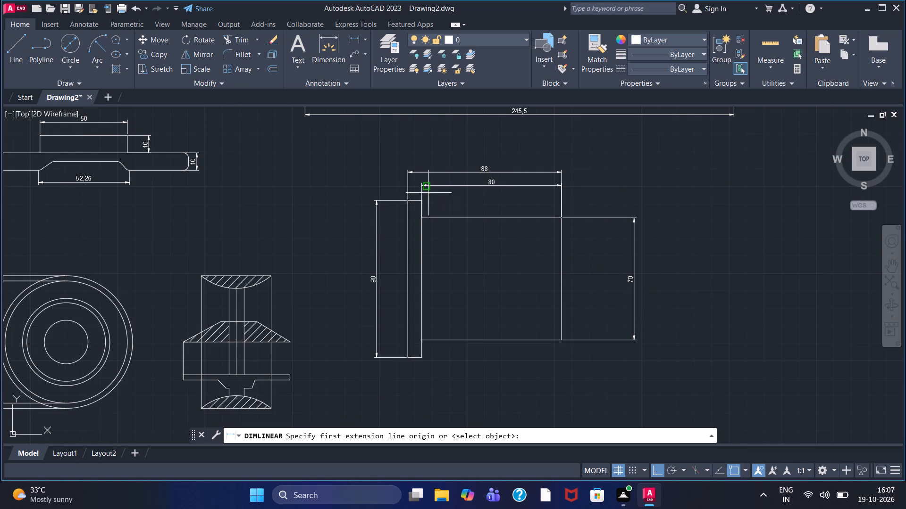
pyautogui.click(423, 200)
pyautogui.click(422, 219)
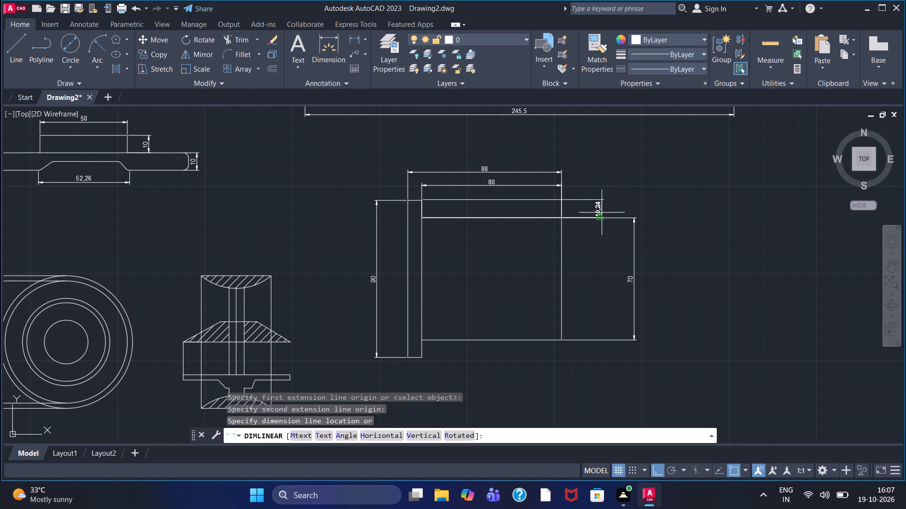
pyautogui.click(634, 193)
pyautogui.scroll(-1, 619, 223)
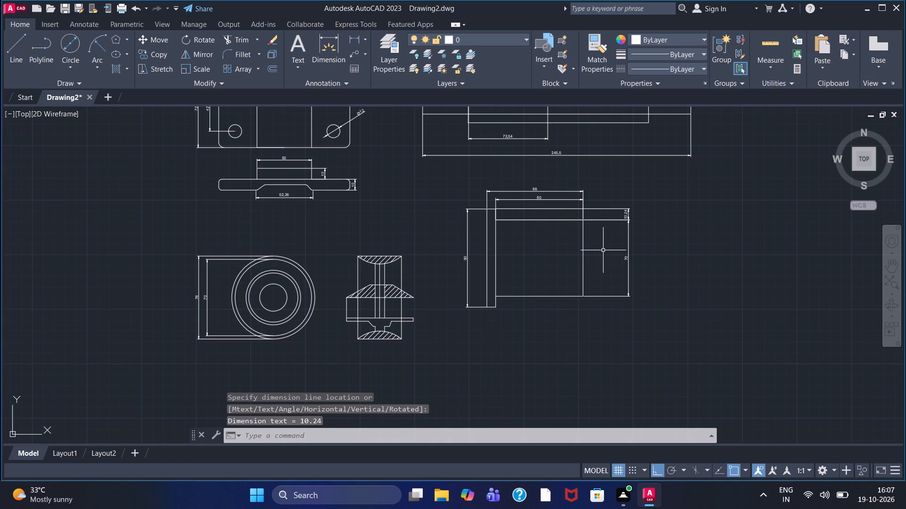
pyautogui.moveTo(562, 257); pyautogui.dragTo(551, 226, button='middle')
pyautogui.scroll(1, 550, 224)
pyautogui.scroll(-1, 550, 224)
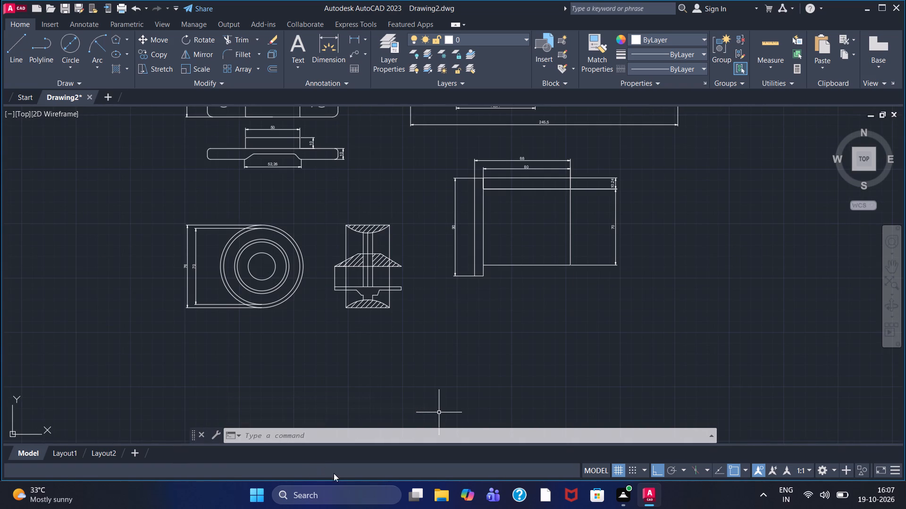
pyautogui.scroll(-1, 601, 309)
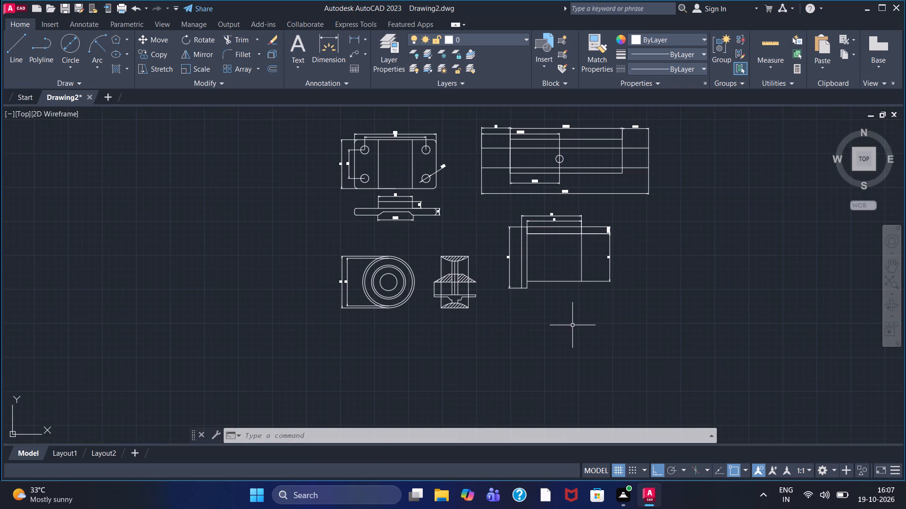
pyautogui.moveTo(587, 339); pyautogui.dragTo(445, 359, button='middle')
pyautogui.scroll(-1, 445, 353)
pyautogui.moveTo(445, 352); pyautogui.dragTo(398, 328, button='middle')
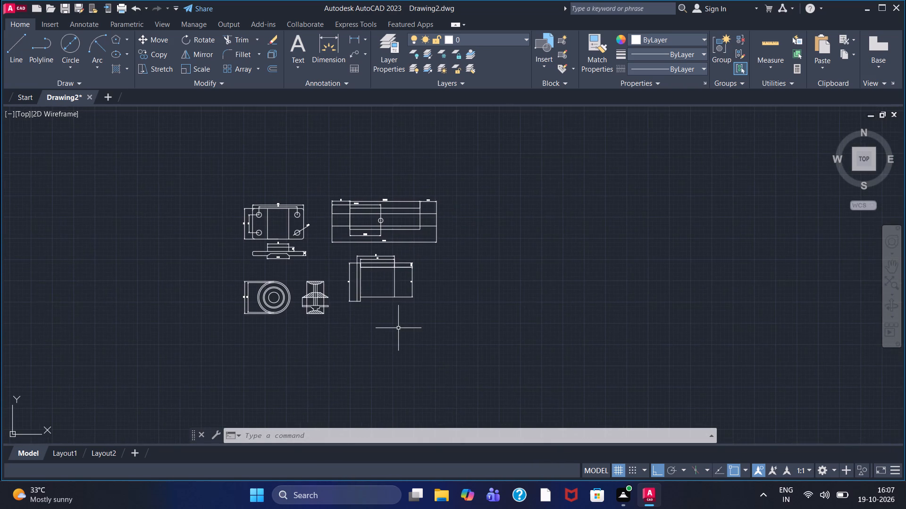
# Draw a 190 by 16 base rectangle from lines in the empty area beside the existing views.
pyautogui.scroll(1, 398, 326)
pyautogui.moveTo(398, 326); pyautogui.dragTo(384, 297, button='middle')
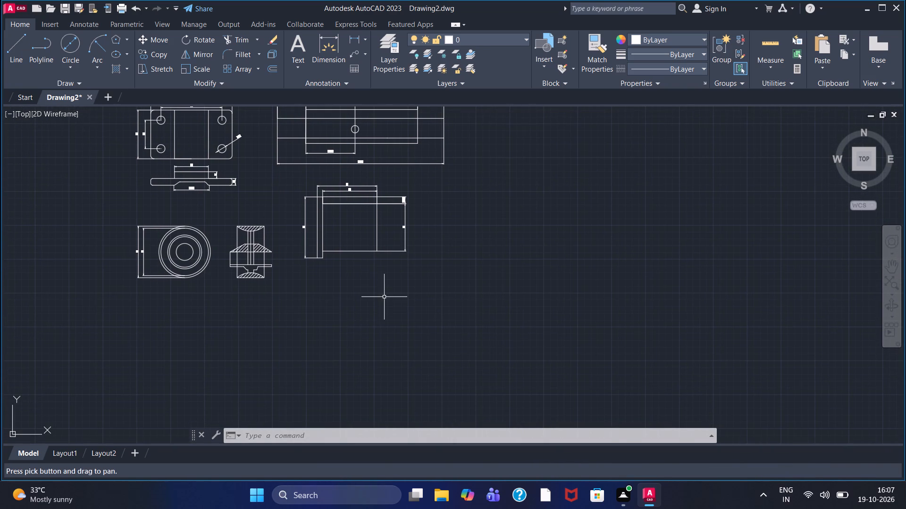
pyautogui.scroll(-1, 384, 297)
pyautogui.click(10, 53)
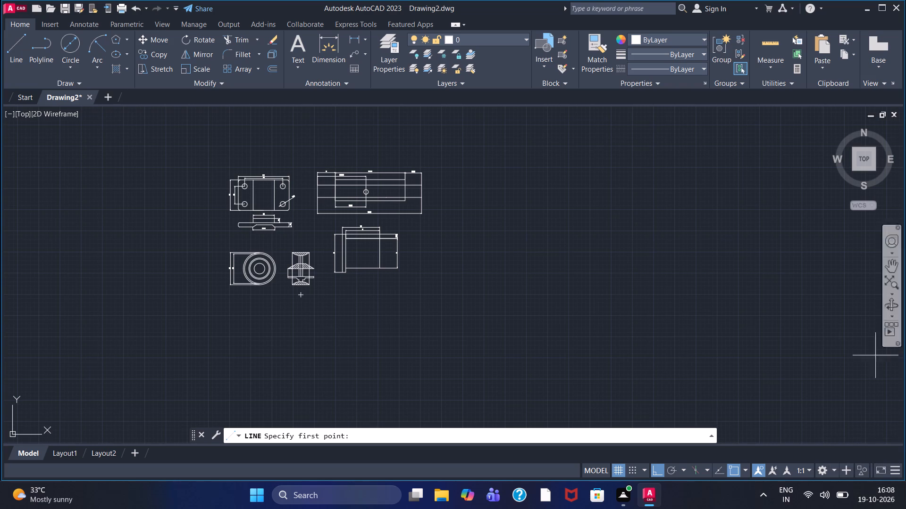
pyautogui.moveTo(577, 277); pyautogui.dragTo(546, 280, button='middle')
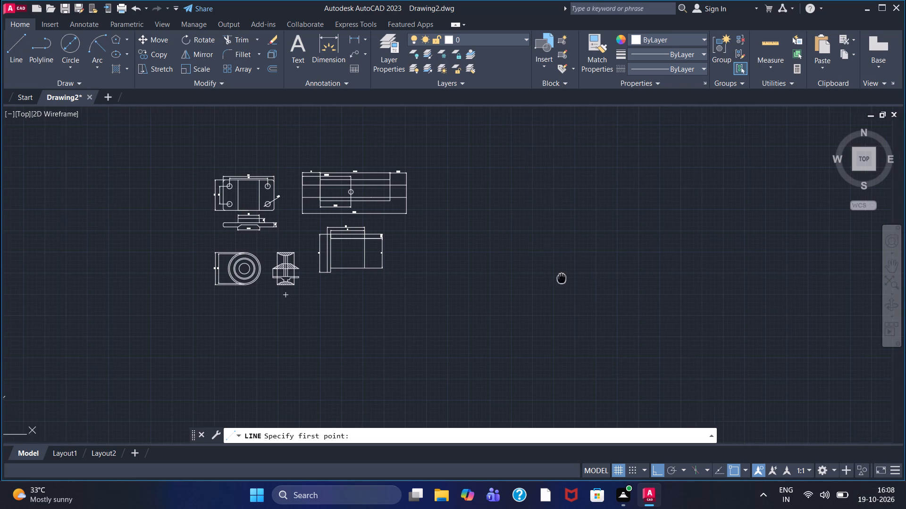
pyautogui.moveTo(546, 280); pyautogui.dragTo(453, 295, button='middle')
pyautogui.click(335, 238)
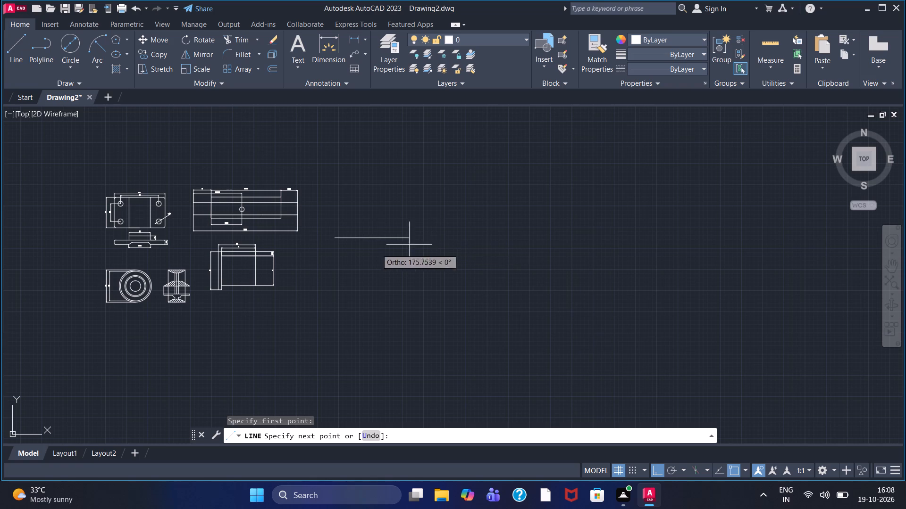
pyautogui.scroll(2, 360, 243)
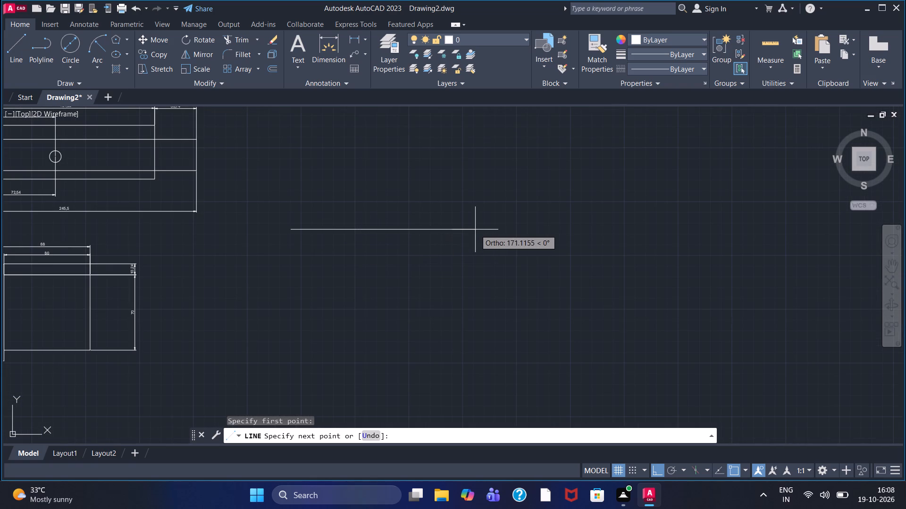
pyautogui.press('1')
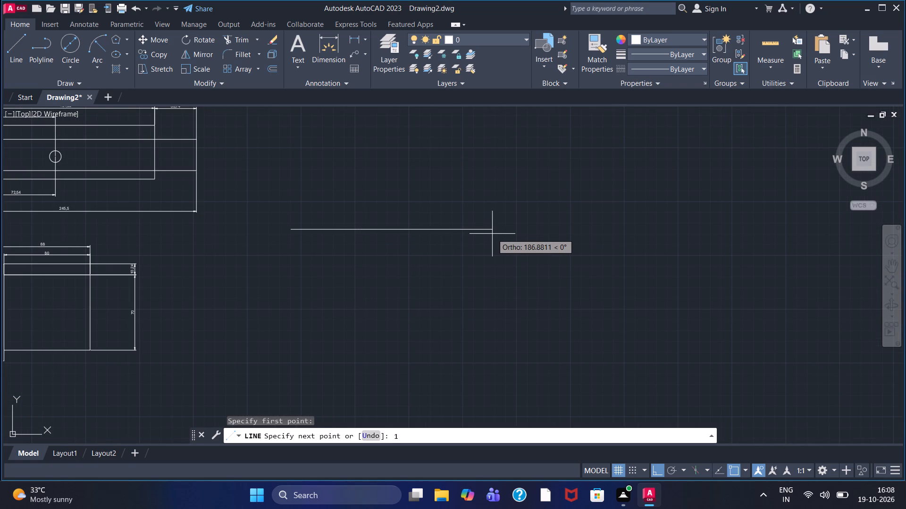
pyautogui.write('90')
pyautogui.press('Return')
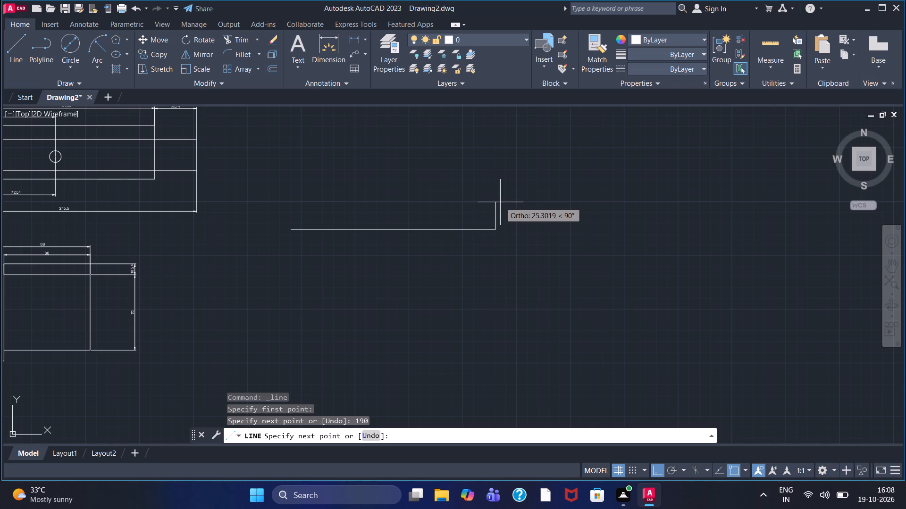
pyautogui.write('16')
pyautogui.press('Return')
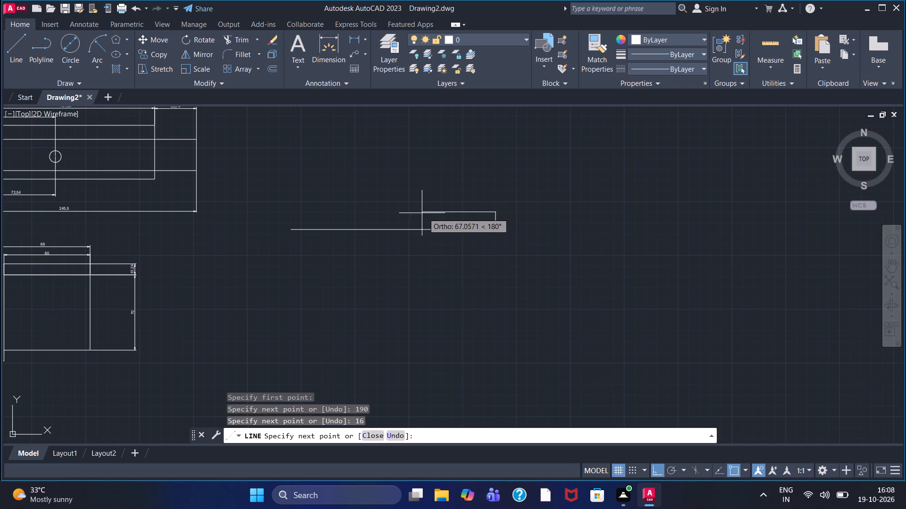
pyautogui.write('190')
pyautogui.press('Return')
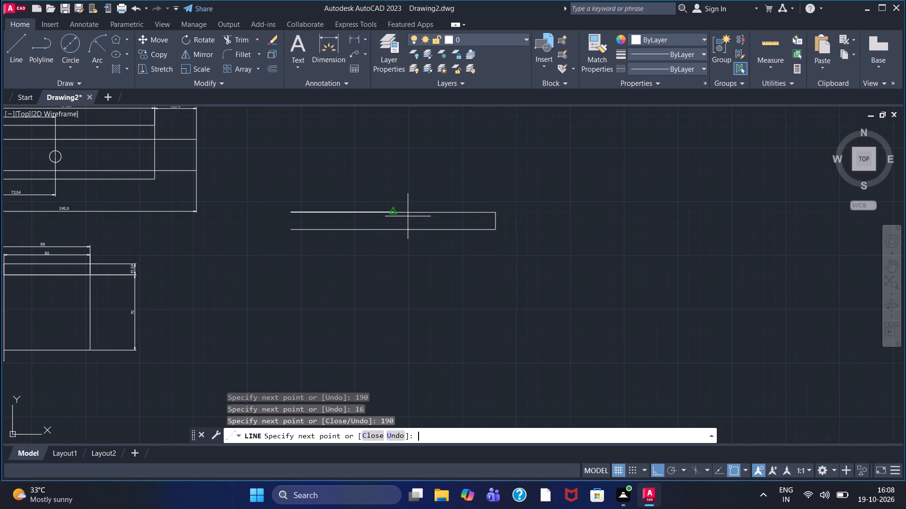
pyautogui.click(292, 228)
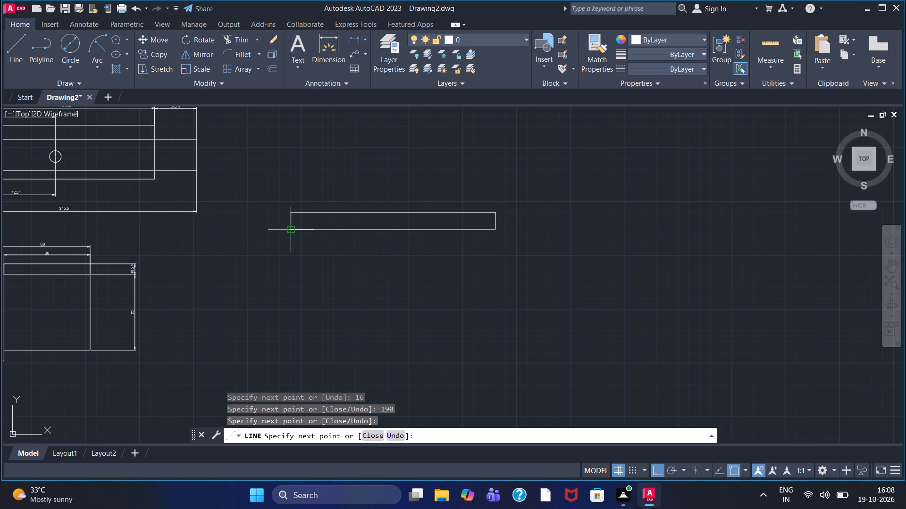
pyautogui.rightClick(292, 228)
pyautogui.click(316, 231)
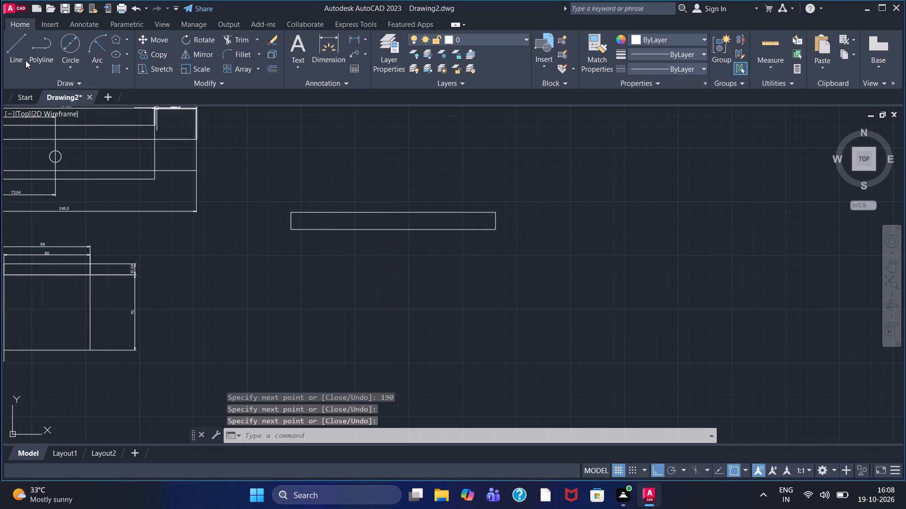
# Draw a vertical line 90 long upward from the midpoint of the base rectangle's top edge.
pyautogui.click(25, 60)
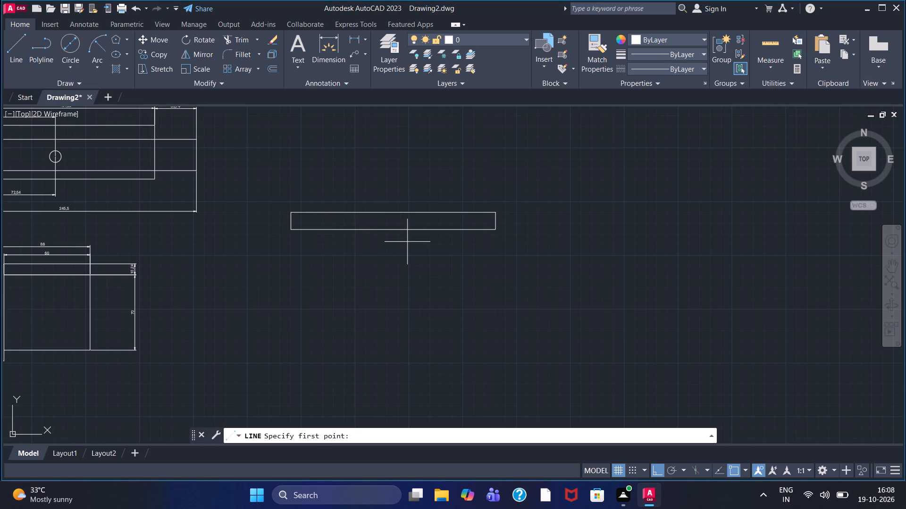
pyautogui.click(393, 213)
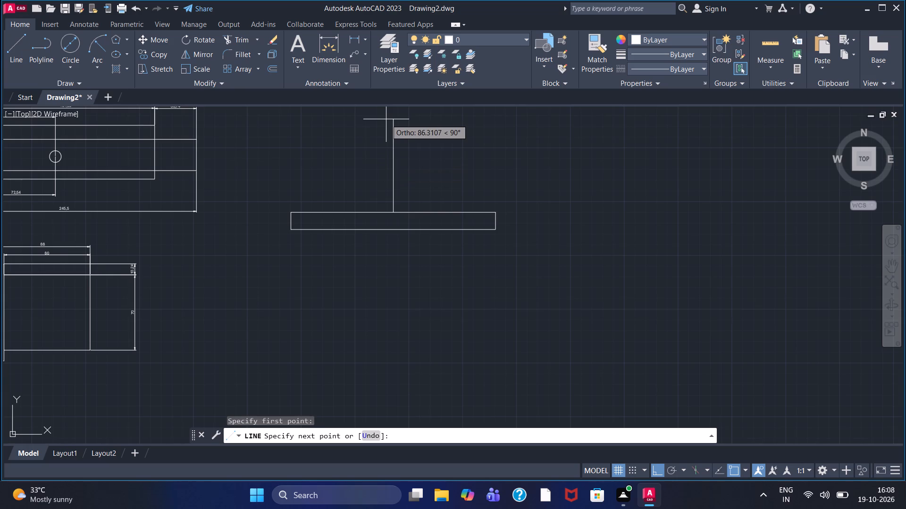
pyautogui.moveTo(386, 119); pyautogui.dragTo(388, 240, button='middle')
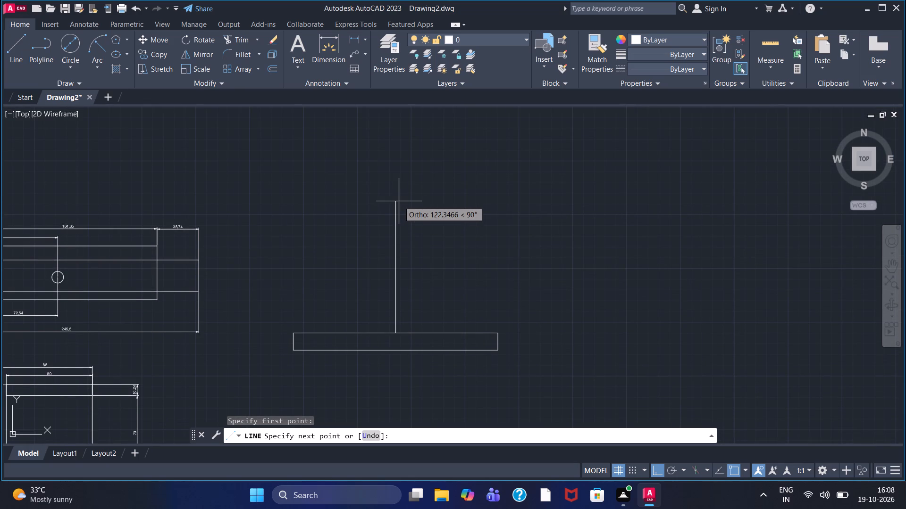
pyautogui.write('90')
pyautogui.press('Return')
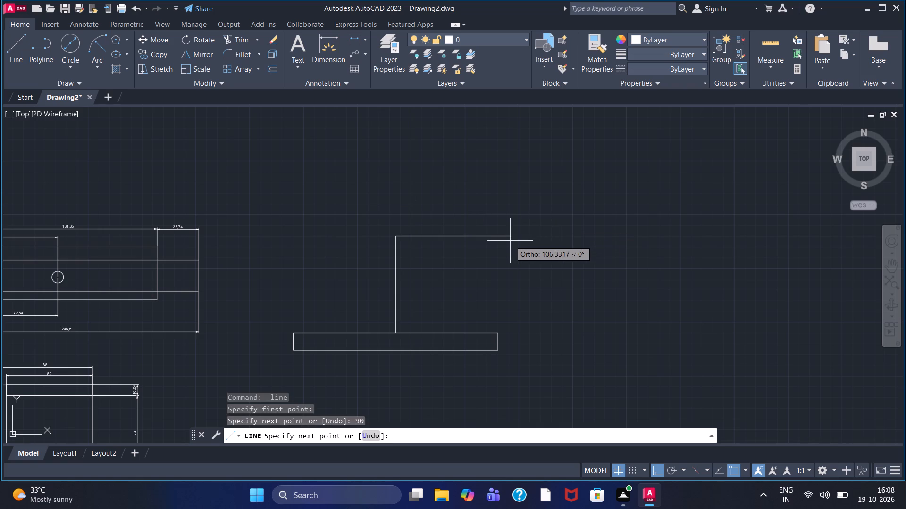
pyautogui.rightClick(510, 241)
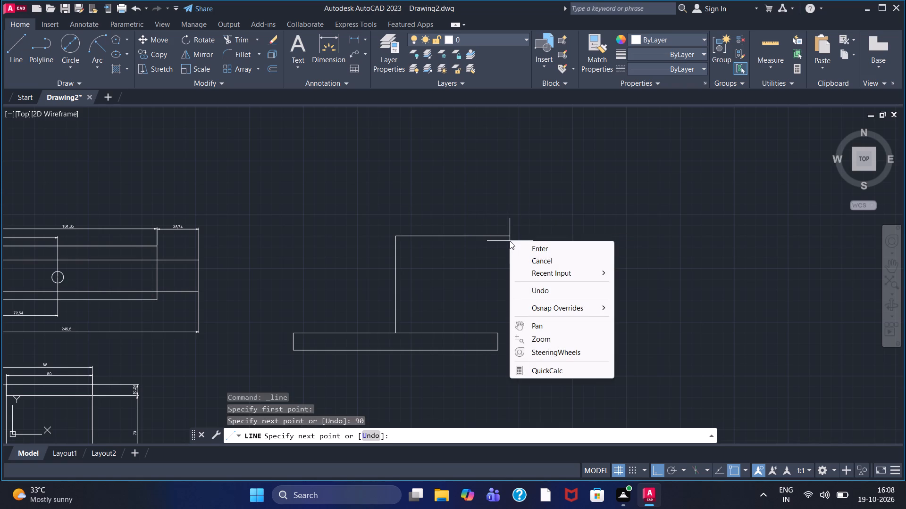
pyautogui.click(545, 252)
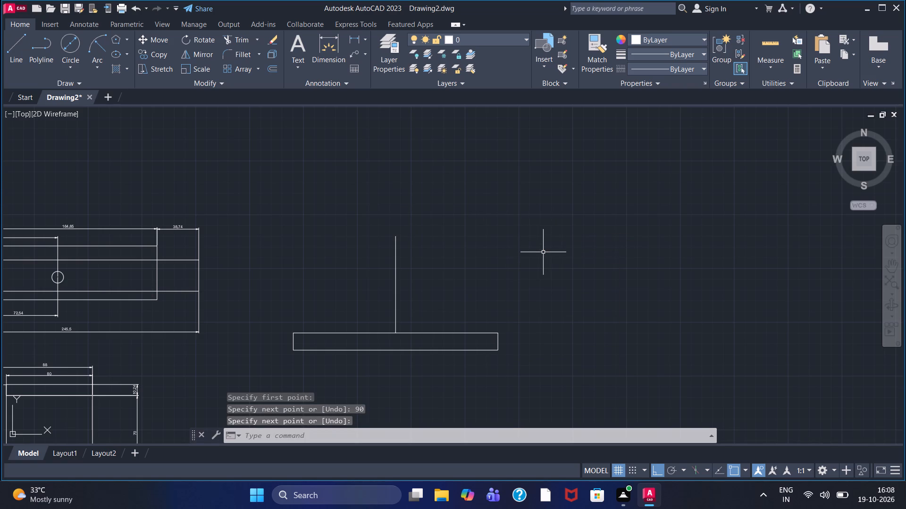
# Draw two concentric circles of radius 15 and 30 centred on the top end of the vertical line.
pyautogui.click(74, 45)
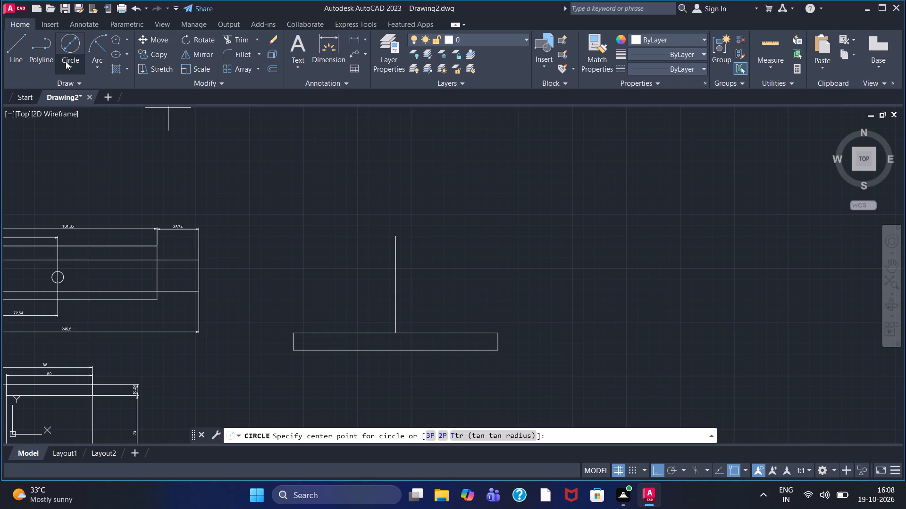
pyautogui.click(66, 61)
pyautogui.click(96, 86)
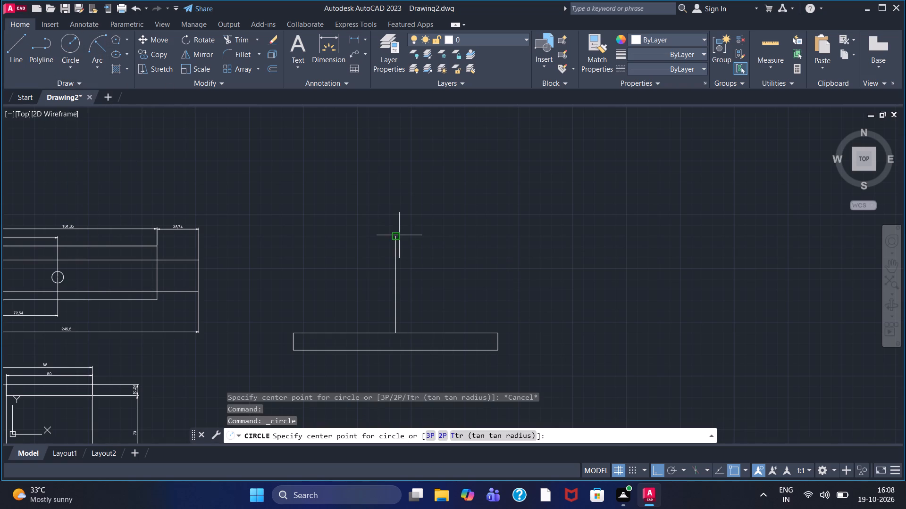
pyautogui.click(399, 235)
pyautogui.write('15')
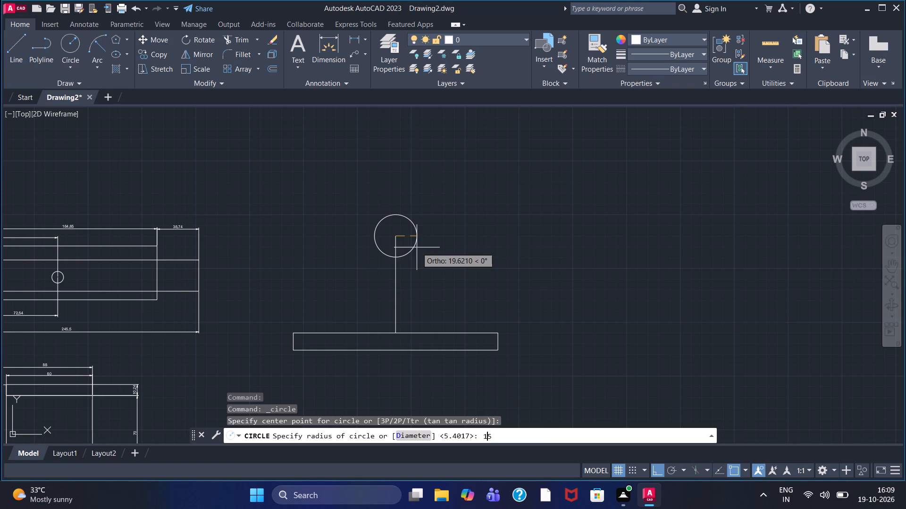
pyautogui.press('Return')
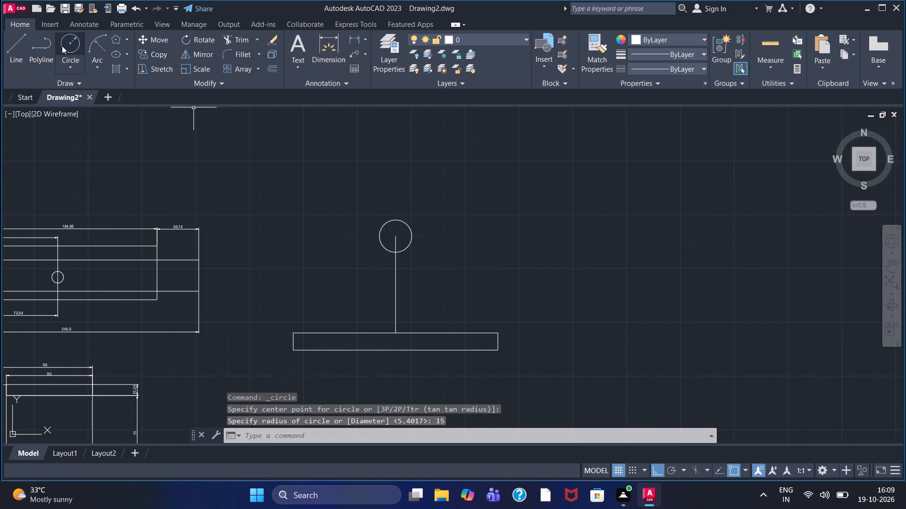
pyautogui.click(62, 46)
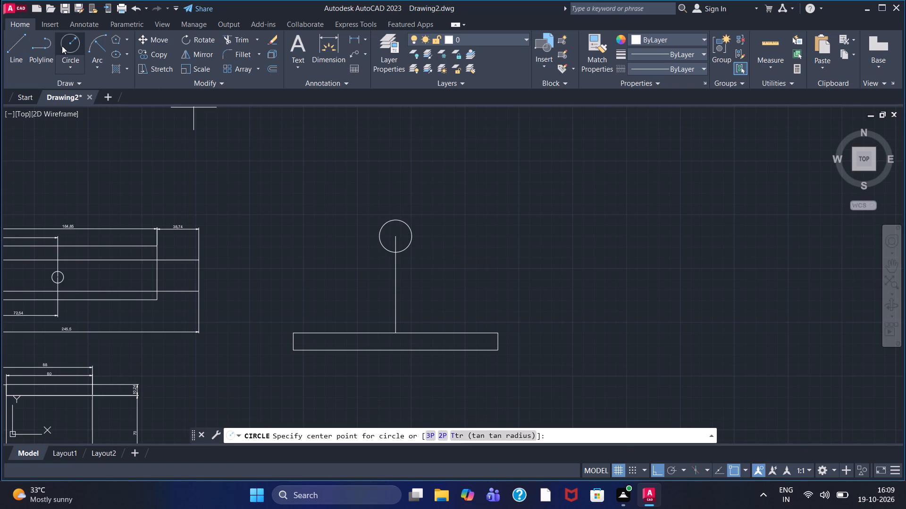
pyautogui.doubleClick(394, 237)
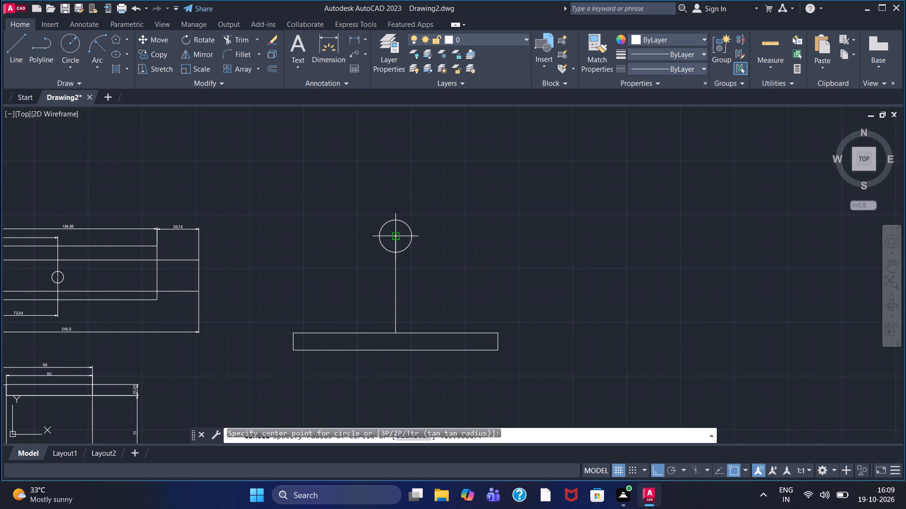
pyautogui.write('30')
pyautogui.press('Return')
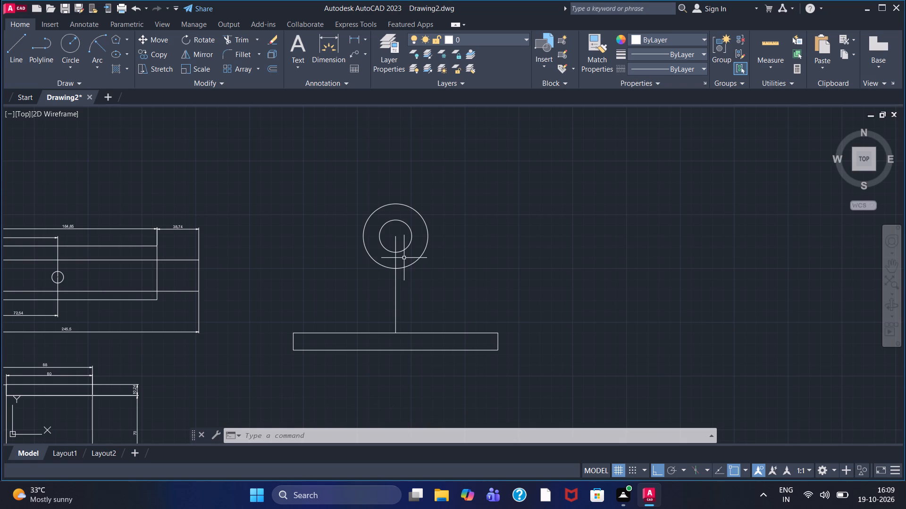
# Draw horizontal lines from the inner circle's top point out both sides, past the outer circle.
pyautogui.click(6, 52)
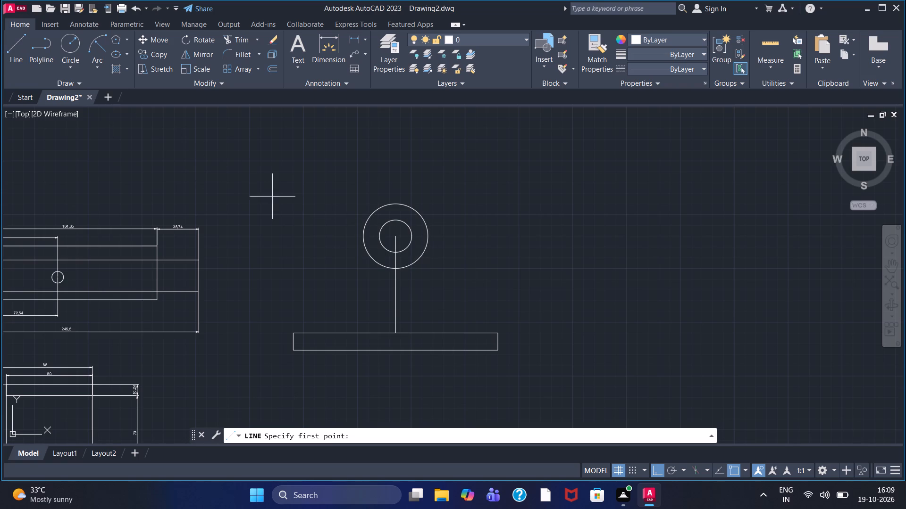
pyautogui.click(394, 218)
pyautogui.click(340, 220)
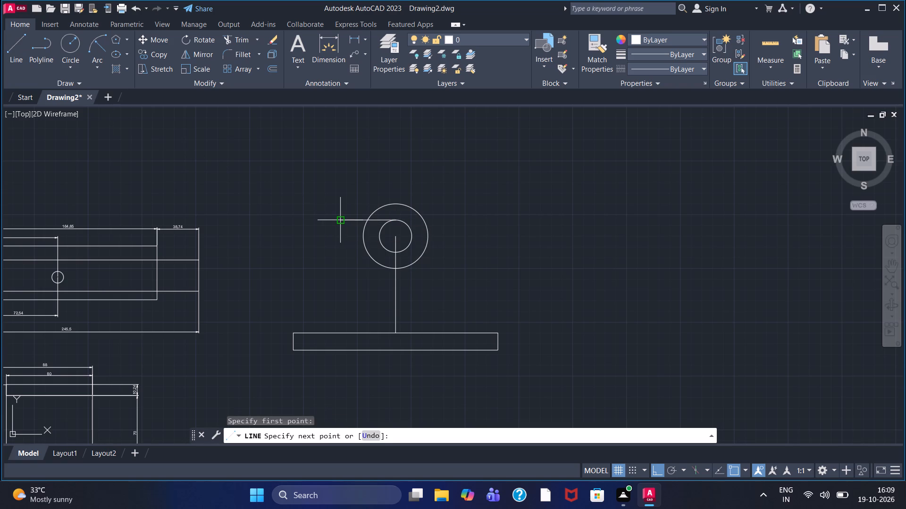
pyautogui.rightClick(340, 220)
pyautogui.click(347, 227)
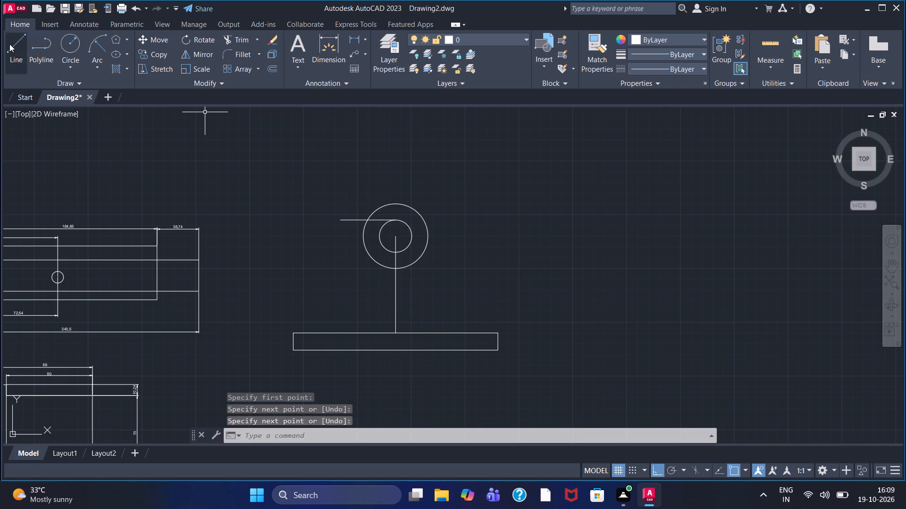
pyautogui.click(9, 44)
pyautogui.doubleClick(392, 218)
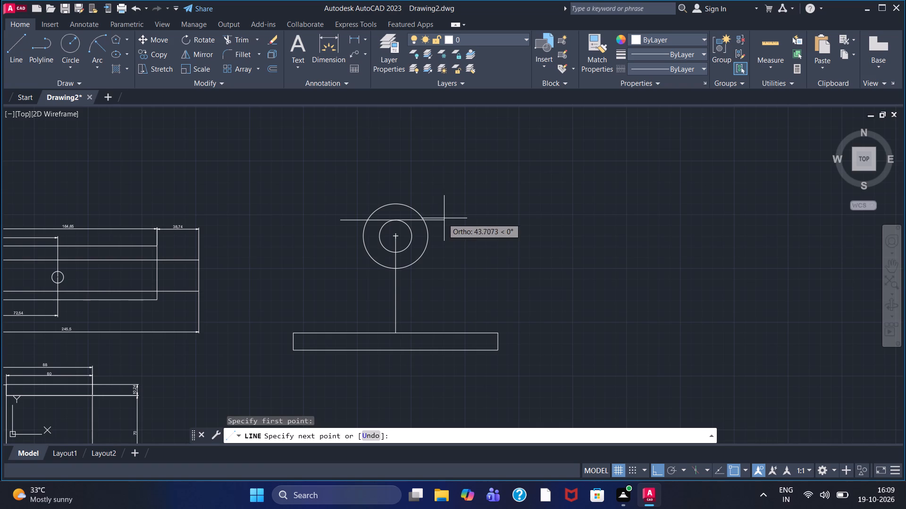
pyautogui.click(444, 218)
pyautogui.rightClick(444, 218)
pyautogui.click(456, 220)
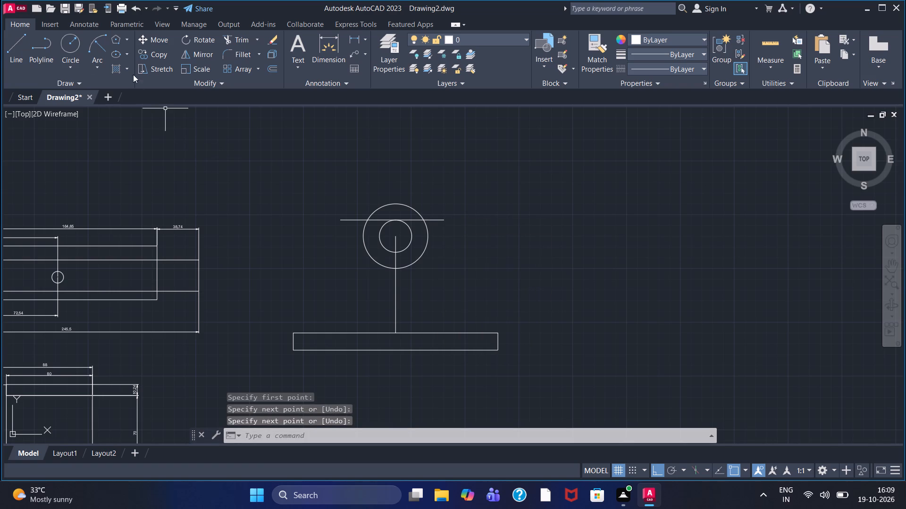
# Trim the outer circle below the horizontal line and the line ends outside the circle, leaving a closed cap.
pyautogui.click(237, 36)
pyautogui.moveTo(363, 259); pyautogui.dragTo(363, 259)
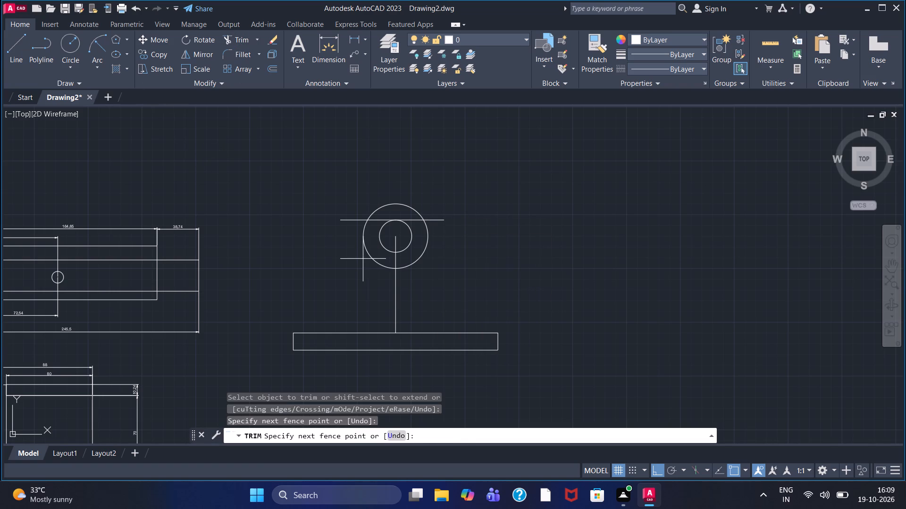
pyautogui.moveTo(363, 259); pyautogui.dragTo(373, 242)
pyautogui.moveTo(429, 268); pyautogui.dragTo(422, 249)
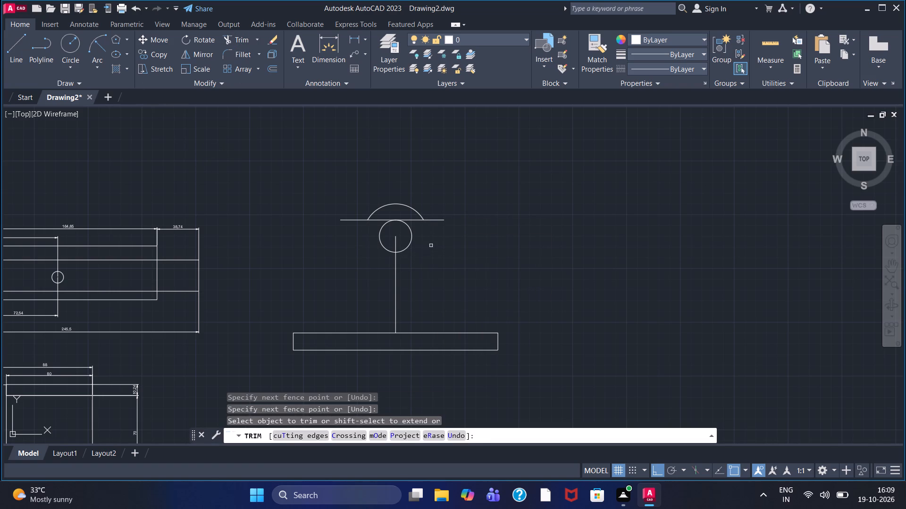
pyautogui.moveTo(431, 217); pyautogui.dragTo(430, 208)
pyautogui.moveTo(436, 231); pyautogui.dragTo(436, 228)
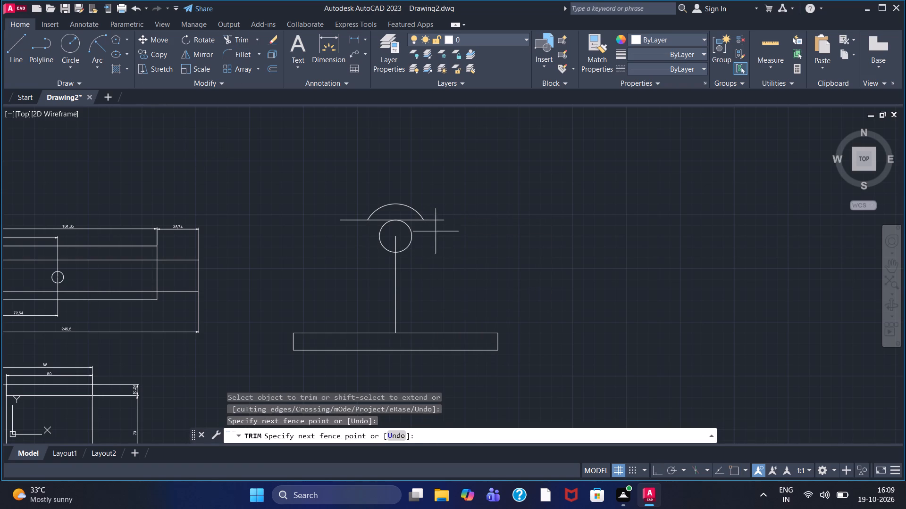
pyautogui.moveTo(436, 228); pyautogui.dragTo(438, 213)
pyautogui.moveTo(346, 235); pyautogui.dragTo(357, 204)
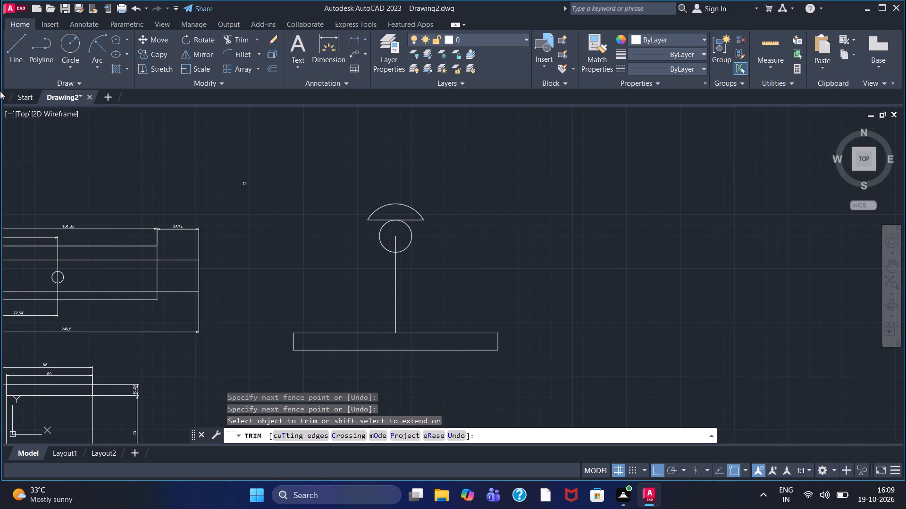
# Draw vertical lines about 112 long from both ends of the cap arc down into the base rectangle.
pyautogui.click(14, 49)
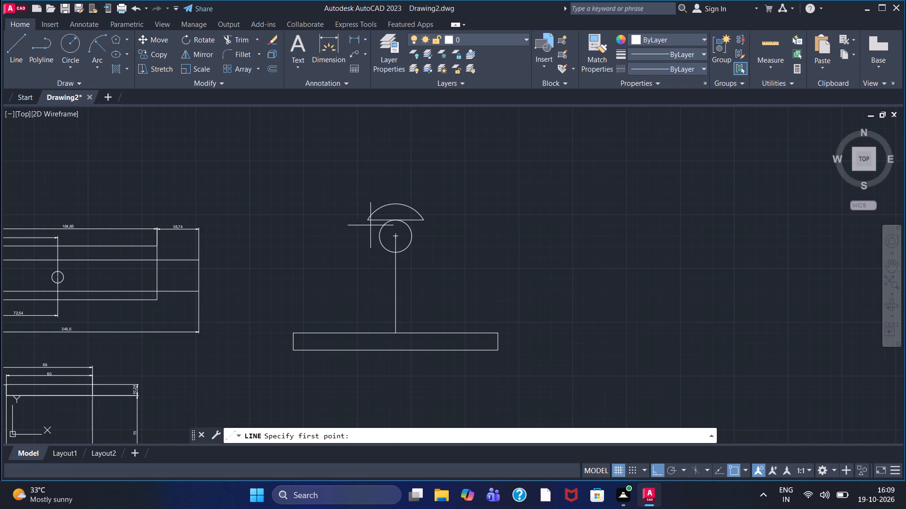
pyautogui.click(369, 218)
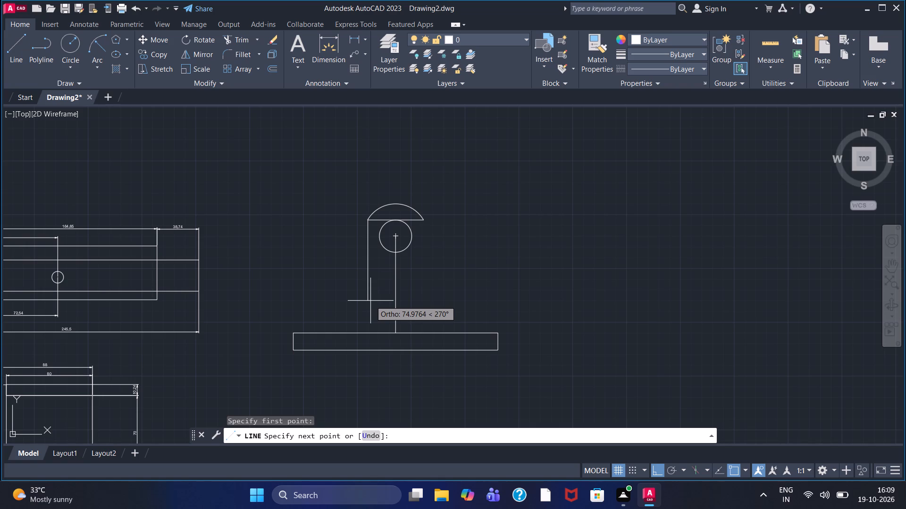
pyautogui.click(362, 342)
pyautogui.rightClick(361, 342)
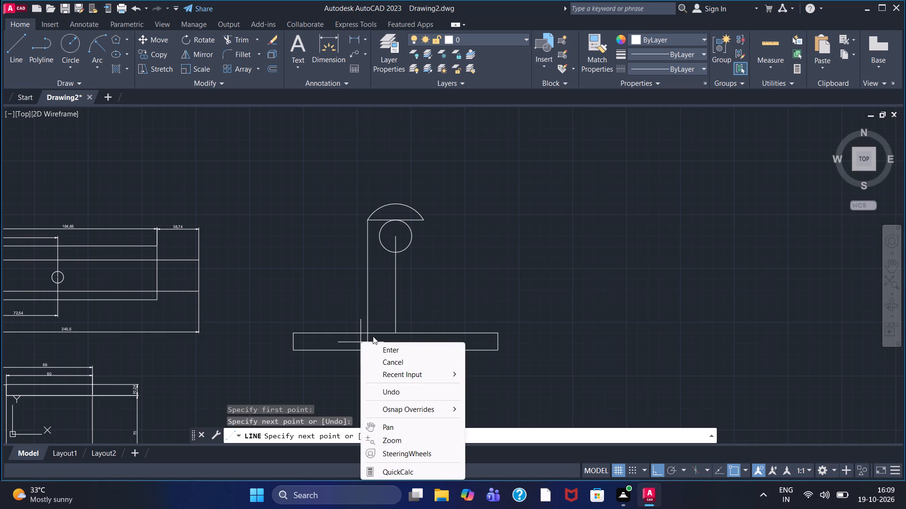
pyautogui.click(381, 345)
pyautogui.click(20, 57)
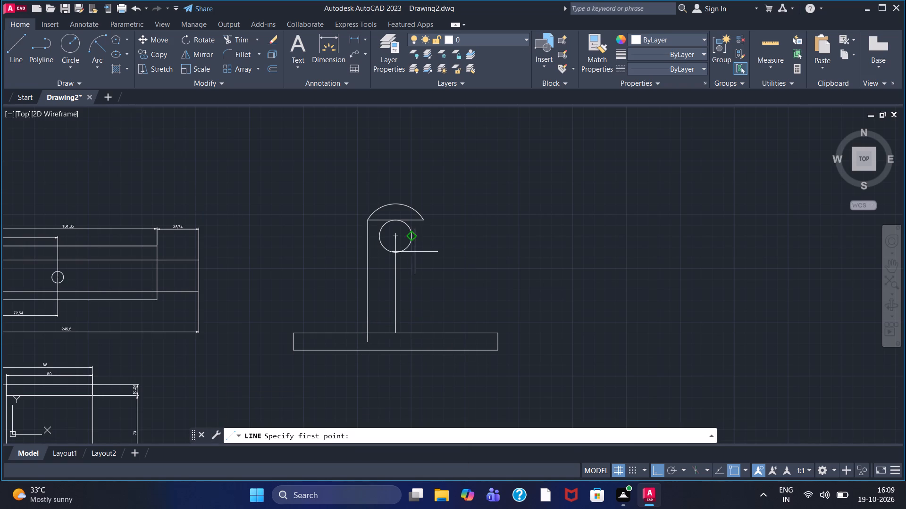
pyautogui.click(424, 219)
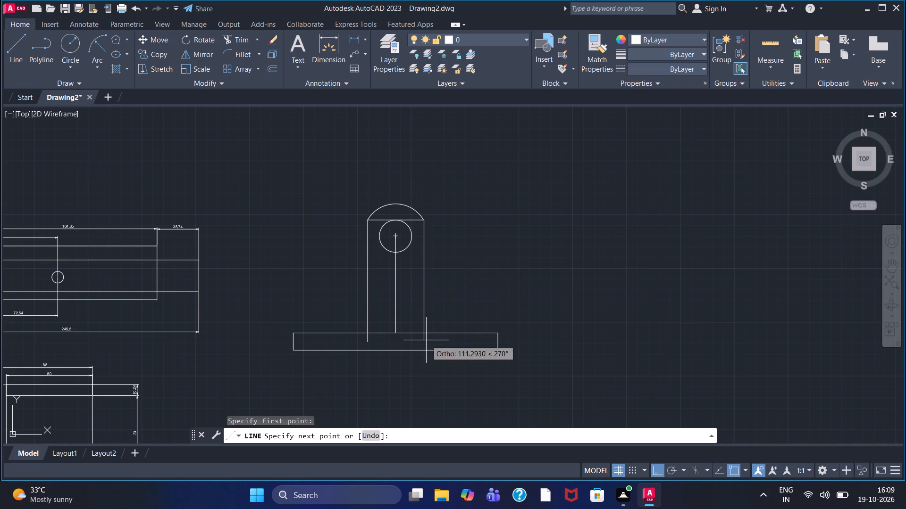
pyautogui.click(426, 341)
pyautogui.rightClick(426, 341)
pyautogui.click(439, 345)
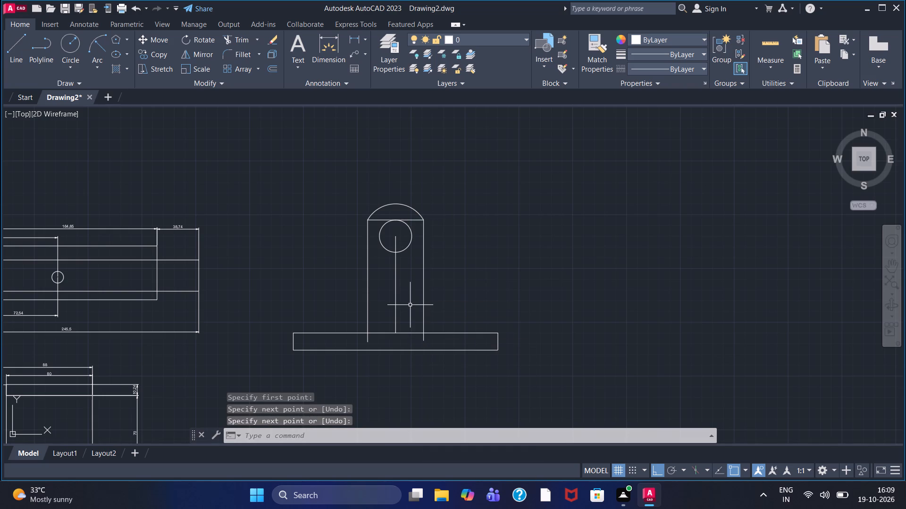
# Trim the two upright side lines where they extend below the base's top edge.
pyautogui.click(236, 38)
pyautogui.scroll(2, 358, 333)
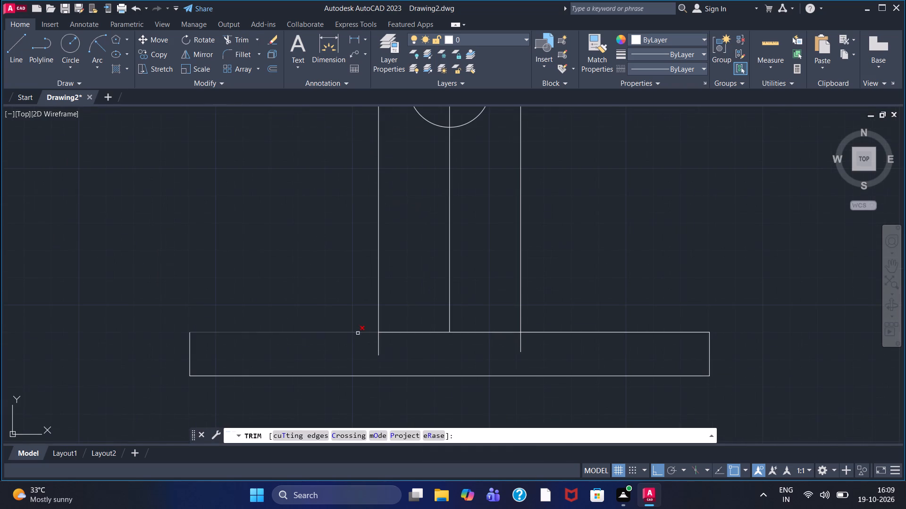
pyautogui.moveTo(370, 345); pyautogui.dragTo(396, 345)
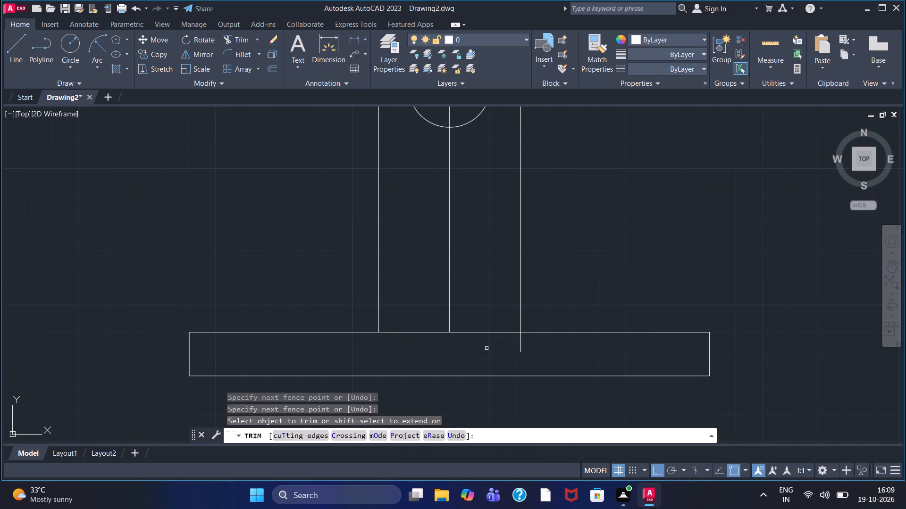
pyautogui.moveTo(509, 346); pyautogui.dragTo(534, 342)
# Fillet the corner between the upright's left side and the base's top edge with radius 15.
pyautogui.click(221, 56)
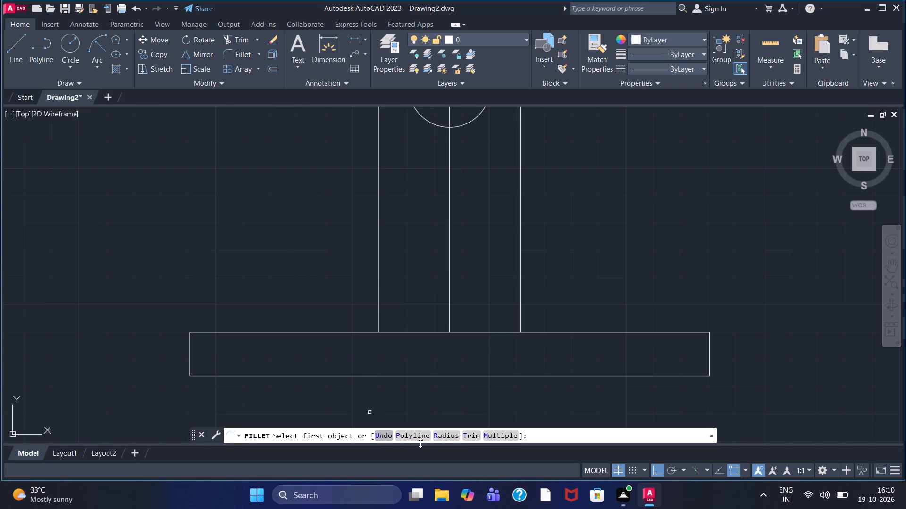
pyautogui.click(442, 439)
pyautogui.write('15')
pyautogui.press('Return')
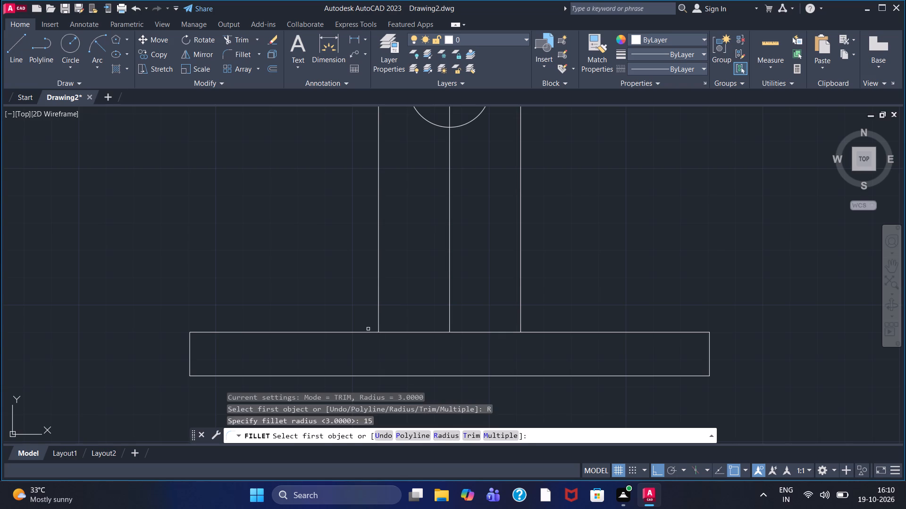
pyautogui.click(364, 335)
pyautogui.click(363, 333)
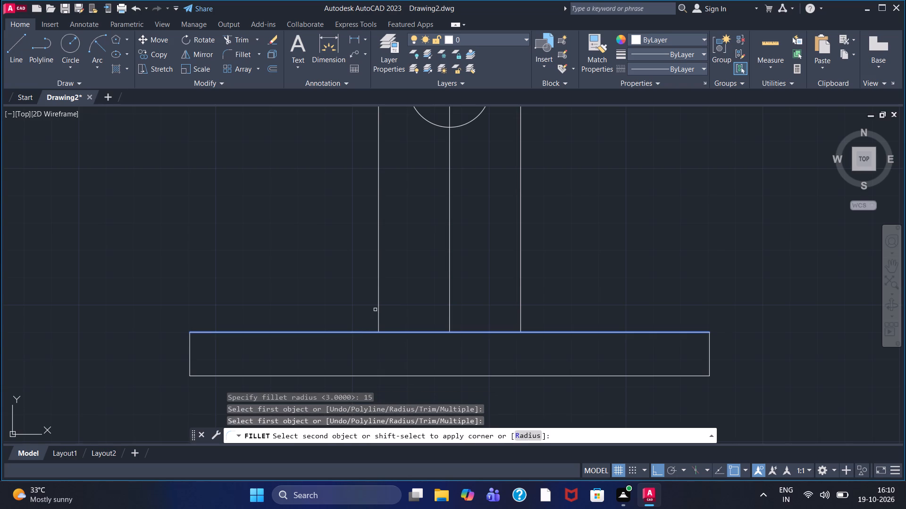
pyautogui.doubleClick(378, 295)
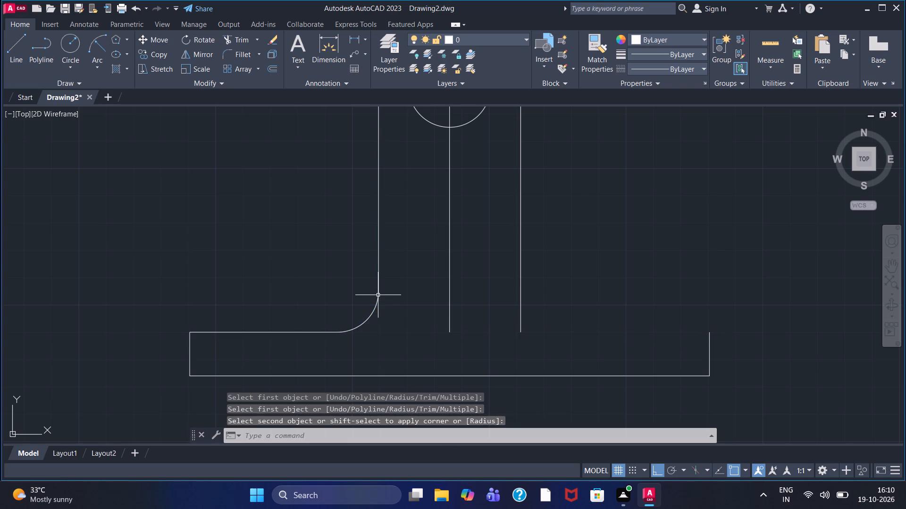
# Draw a horizontal line from the foot of the upright's right side to the base's top-right corner.
pyautogui.click(23, 59)
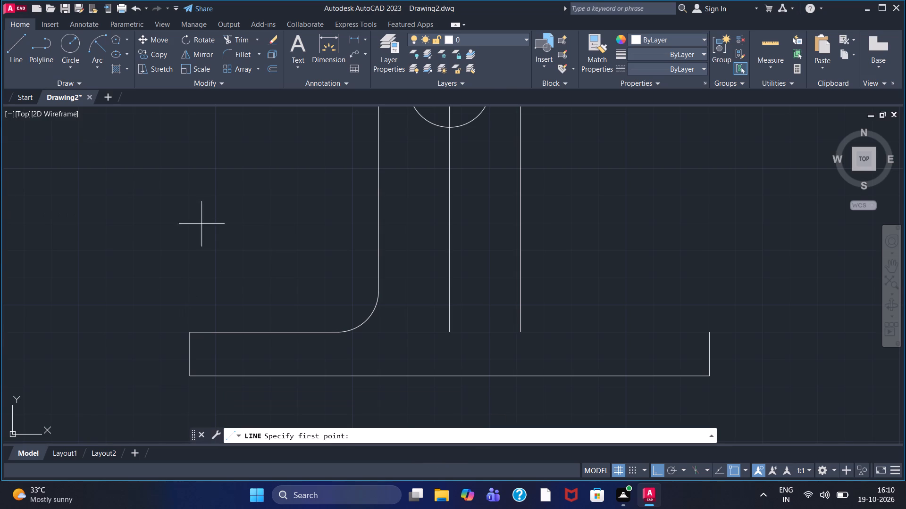
pyautogui.doubleClick(525, 332)
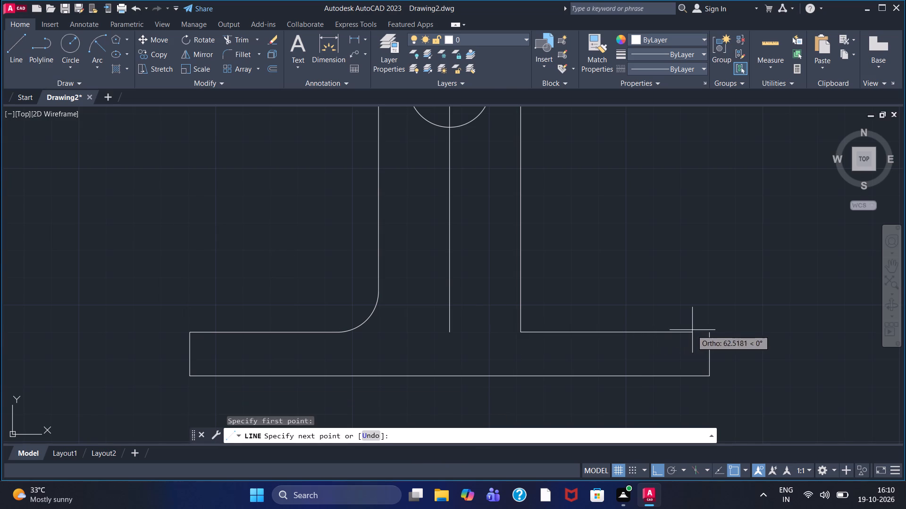
pyautogui.doubleClick(705, 333)
pyautogui.rightClick(702, 294)
pyautogui.click(715, 296)
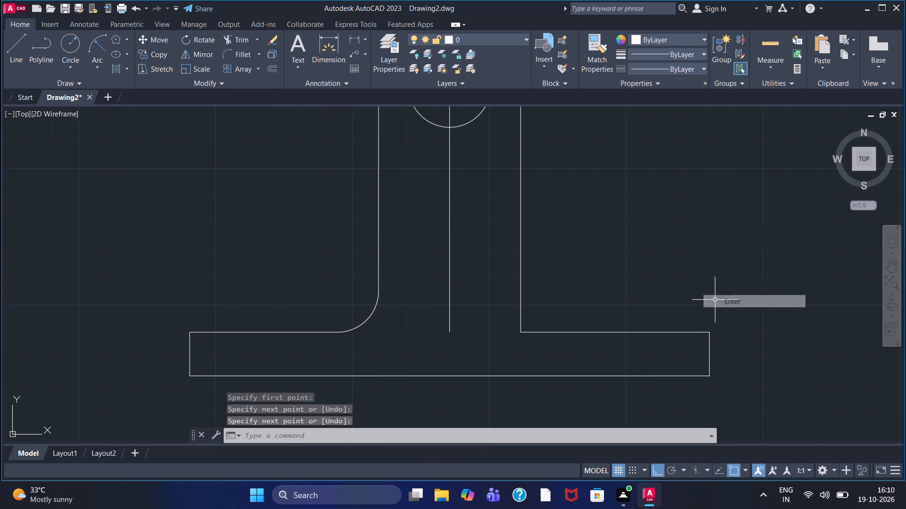
# Fillet the corner between the upright's right side and the base's top edge with radius 15.
pyautogui.click(230, 49)
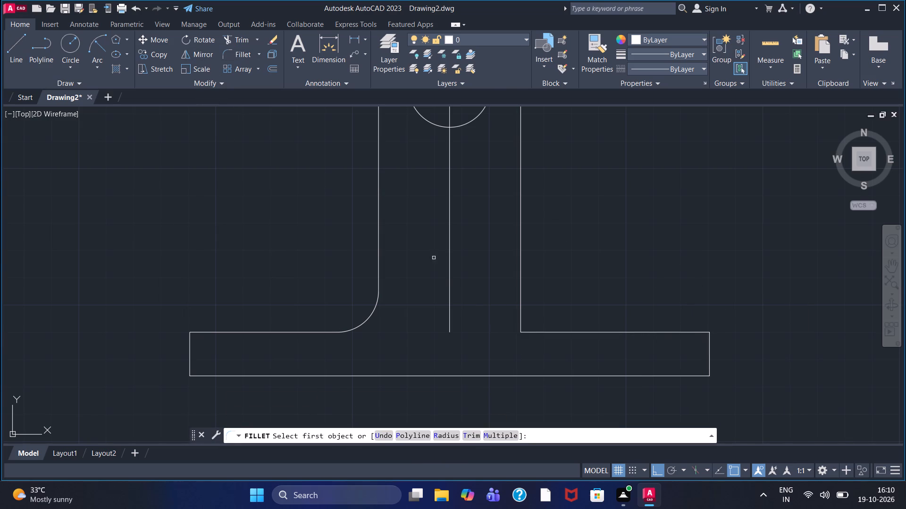
pyautogui.click(437, 436)
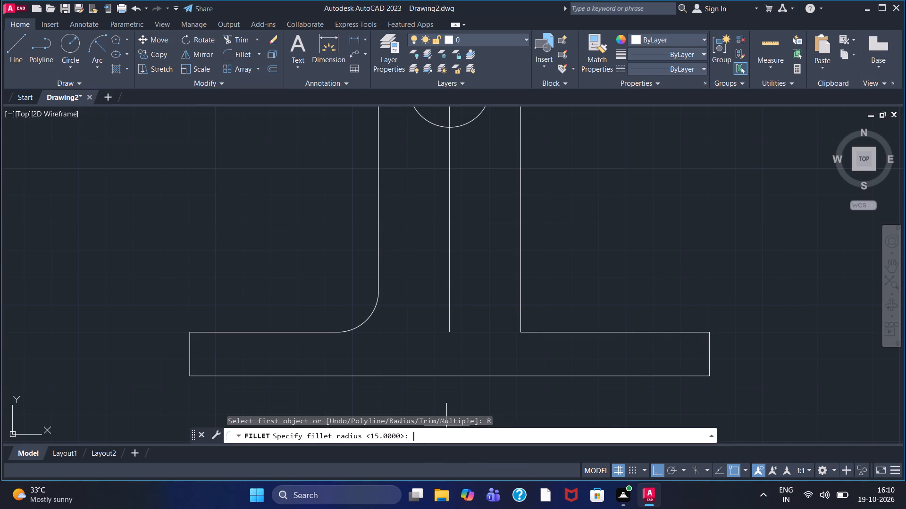
pyautogui.press('1')
pyautogui.press('5')
pyautogui.press('Return')
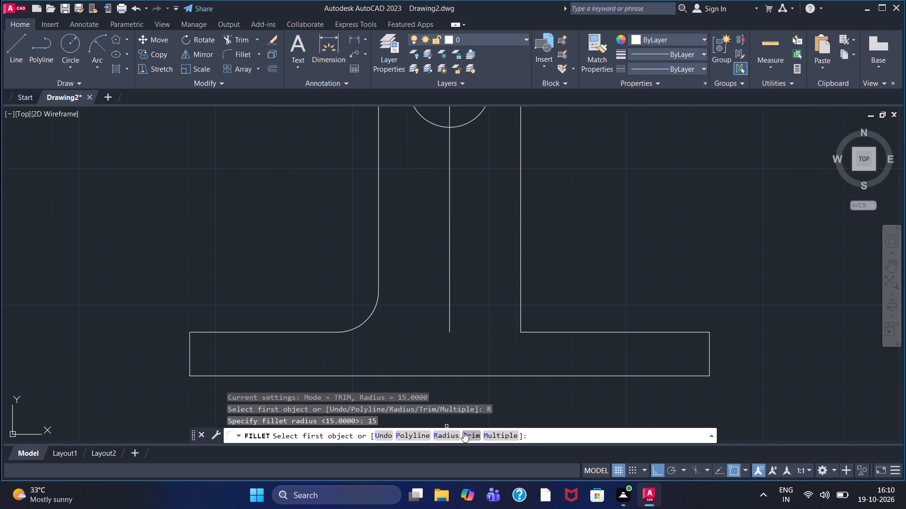
pyautogui.click(521, 310)
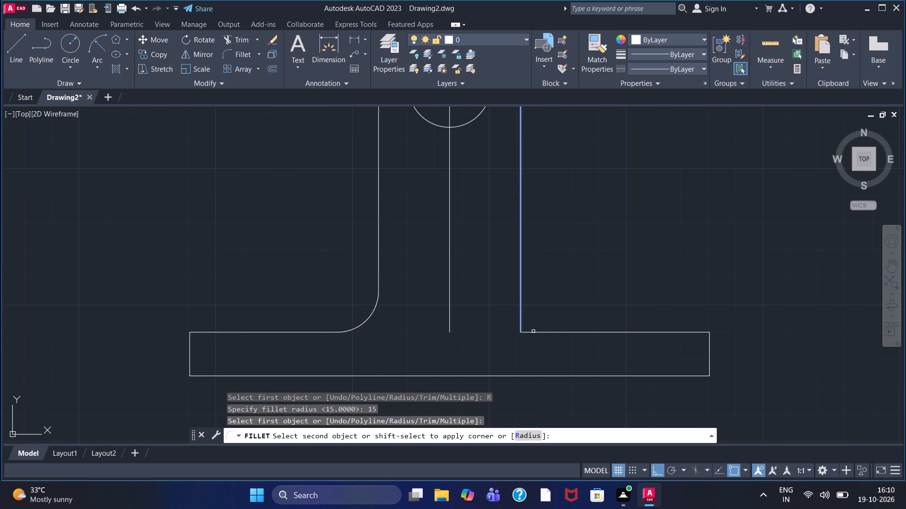
pyautogui.click(533, 331)
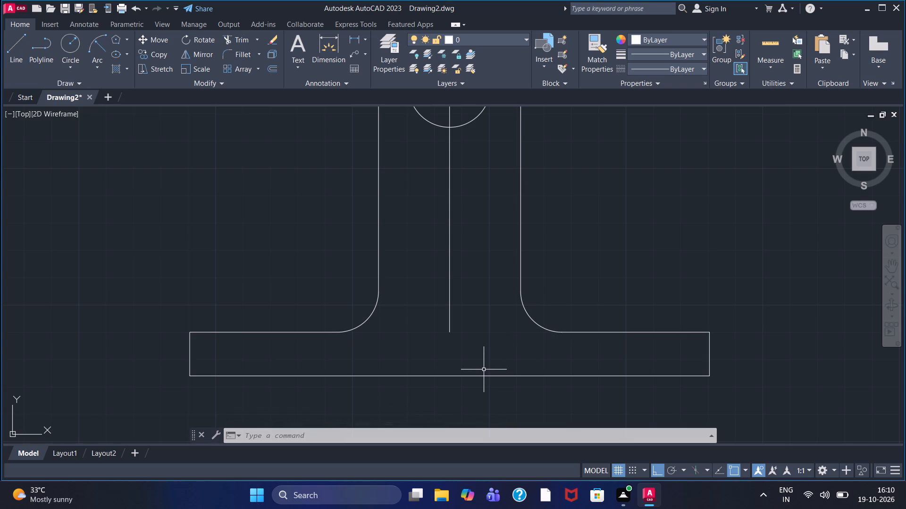
# Draw a horizontal line between the lower ends of the two fillets to close the base's top edge.
pyautogui.click(16, 40)
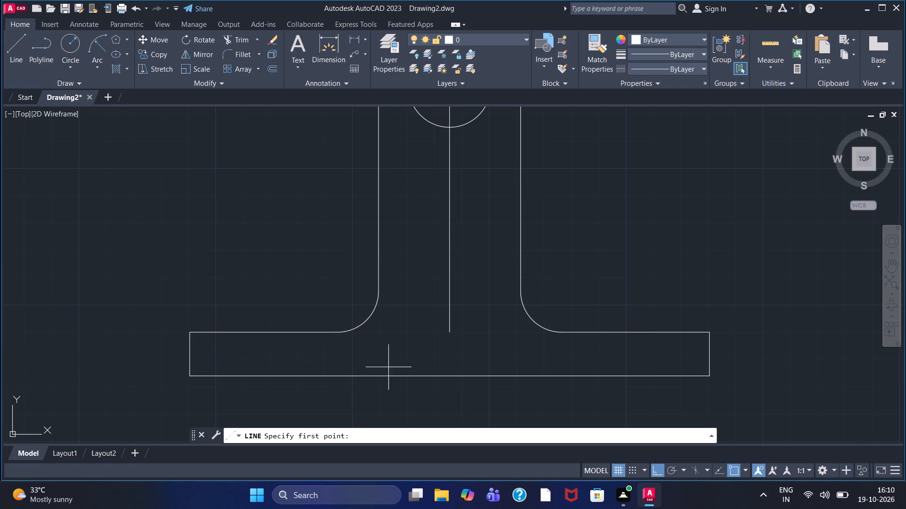
pyautogui.click(337, 334)
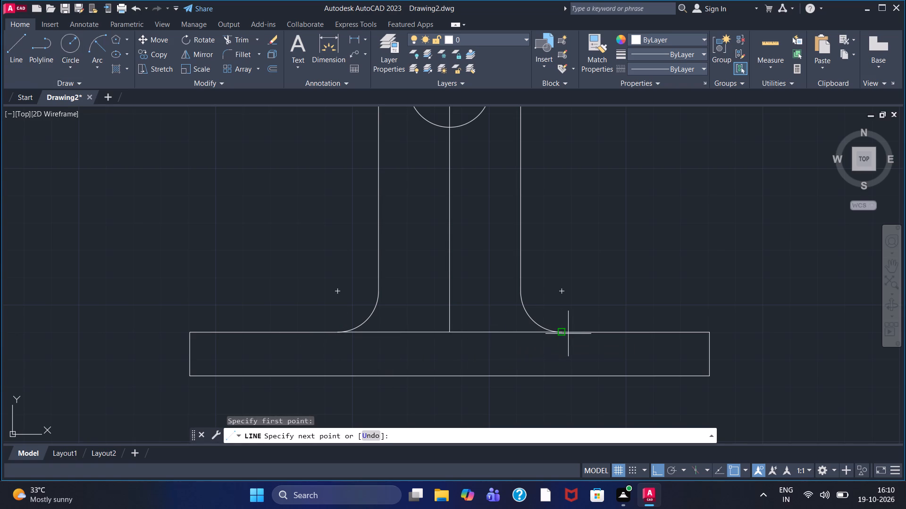
pyautogui.click(569, 334)
pyautogui.rightClick(567, 292)
pyautogui.click(573, 295)
# Trim away the horizontal line under the cap arc on both sides of the bore's top point.
pyautogui.scroll(-1, 548, 306)
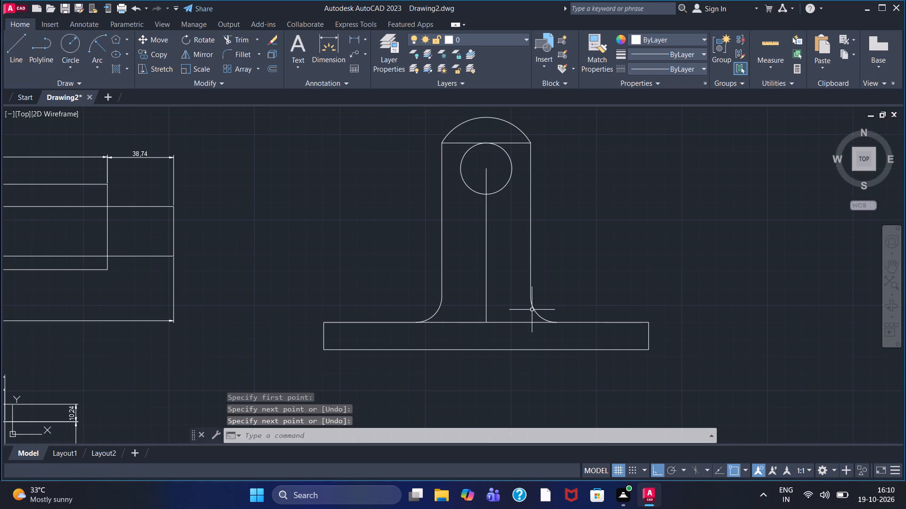
pyautogui.click(239, 37)
pyautogui.moveTo(454, 149); pyautogui.dragTo(461, 138)
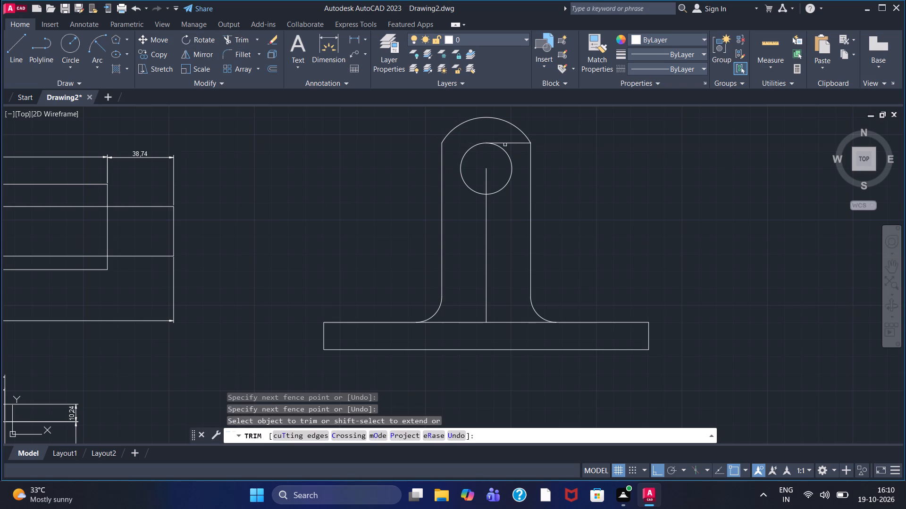
pyautogui.moveTo(521, 152); pyautogui.dragTo(514, 139)
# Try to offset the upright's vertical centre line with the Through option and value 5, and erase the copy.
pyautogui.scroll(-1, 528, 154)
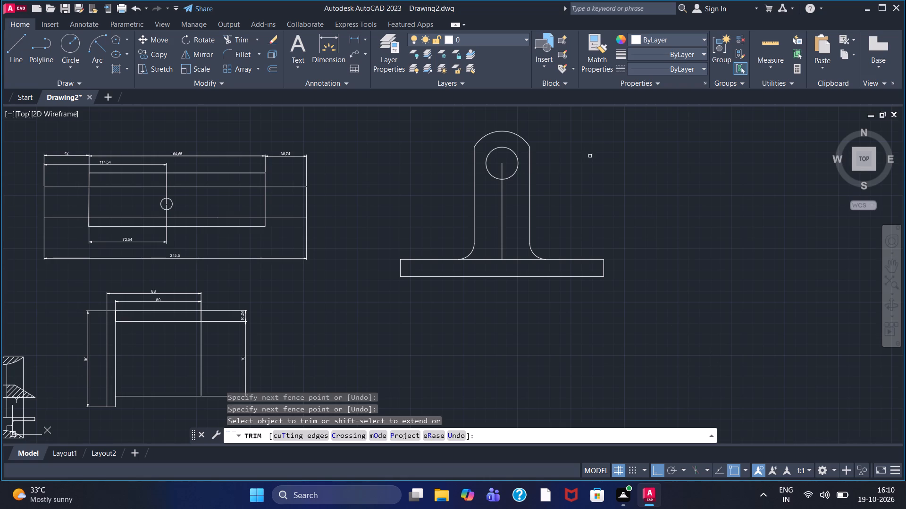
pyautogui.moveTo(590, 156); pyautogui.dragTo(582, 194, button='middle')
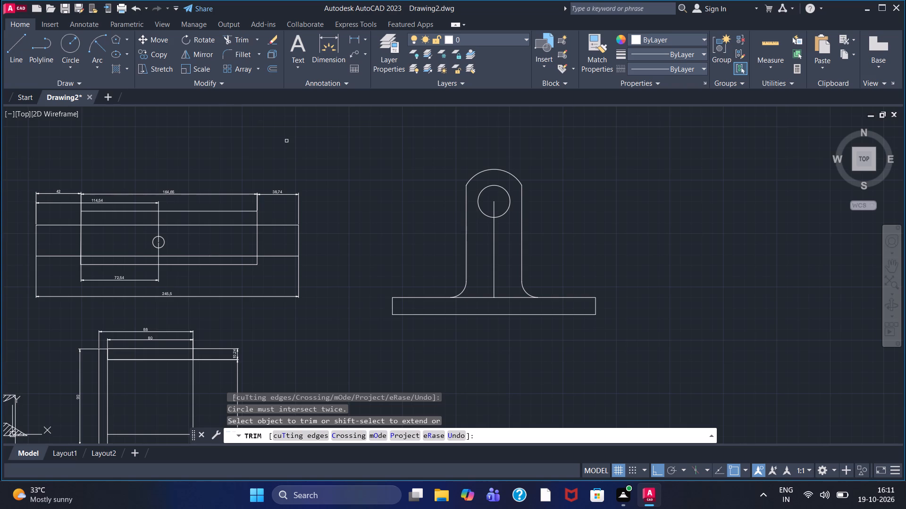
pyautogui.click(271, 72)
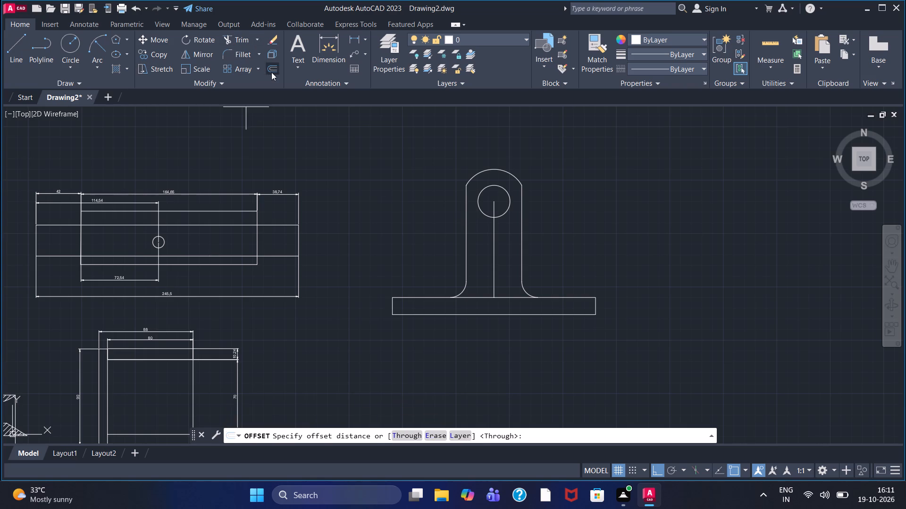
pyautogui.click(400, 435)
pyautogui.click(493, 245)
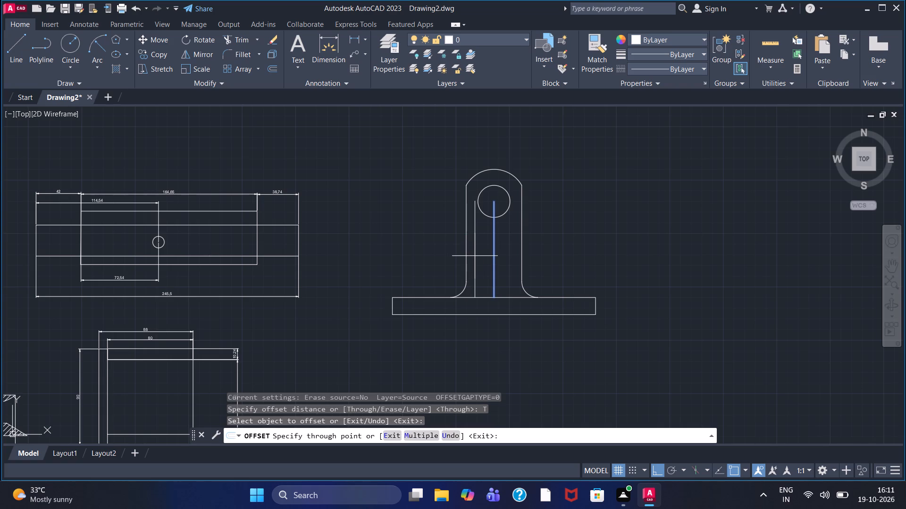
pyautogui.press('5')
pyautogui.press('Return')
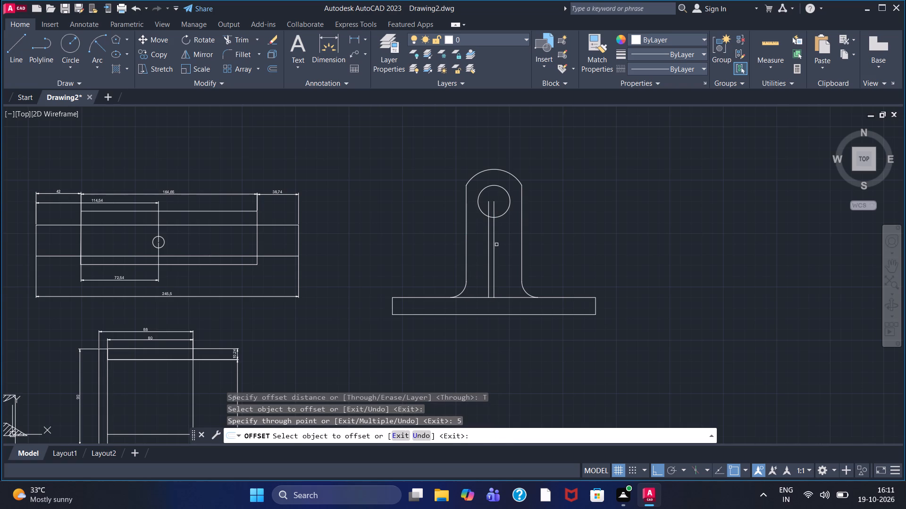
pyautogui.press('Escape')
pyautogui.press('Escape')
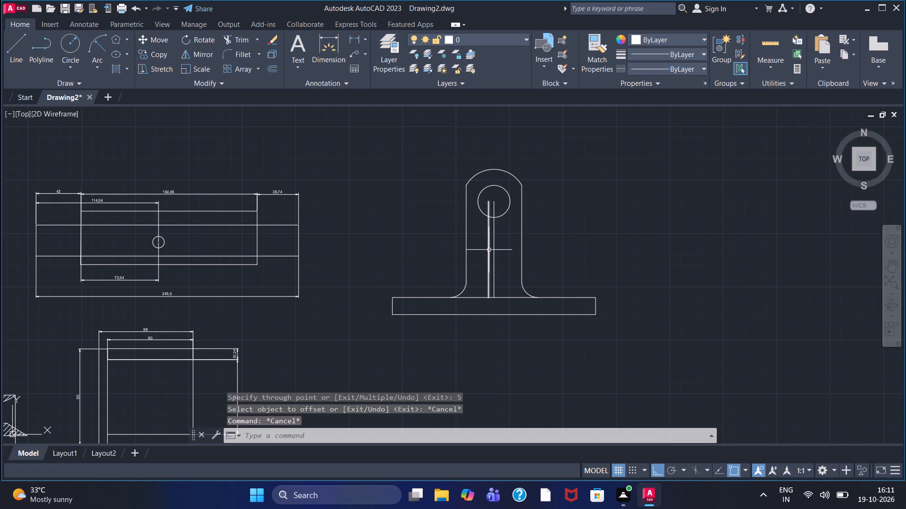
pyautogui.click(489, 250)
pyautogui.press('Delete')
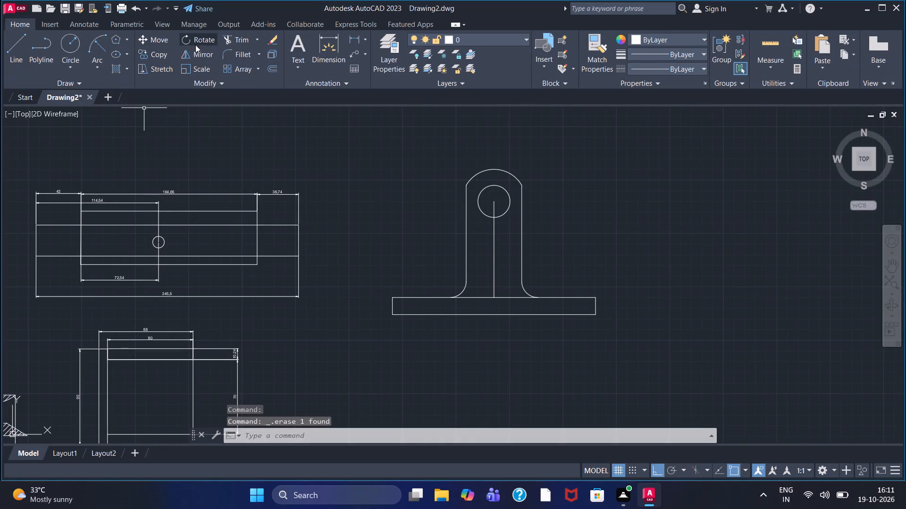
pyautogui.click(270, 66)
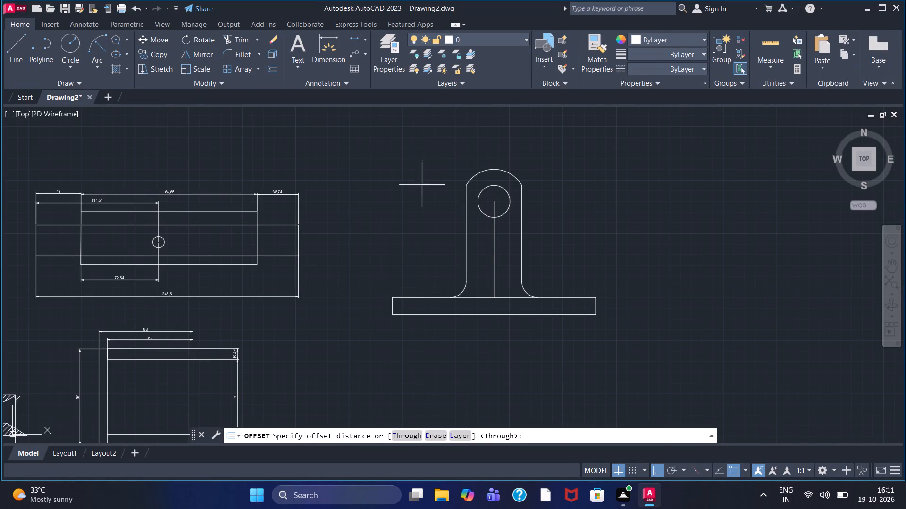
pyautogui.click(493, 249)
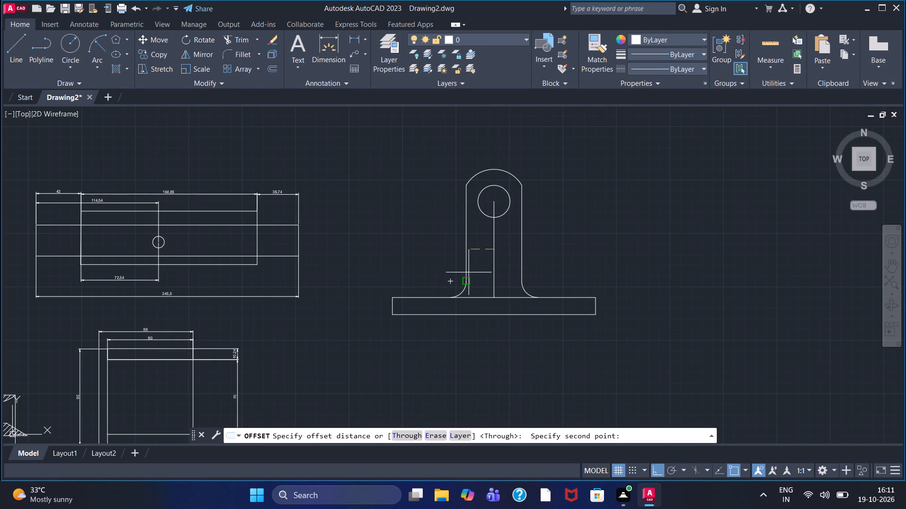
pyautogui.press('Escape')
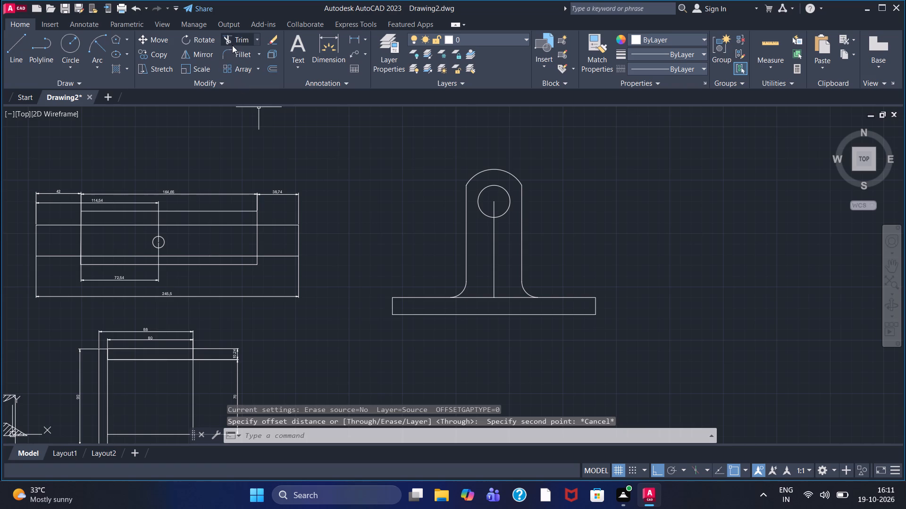
# Offset the upright's vertical centre line to both sides using the Through option with value 7.
pyautogui.click(268, 68)
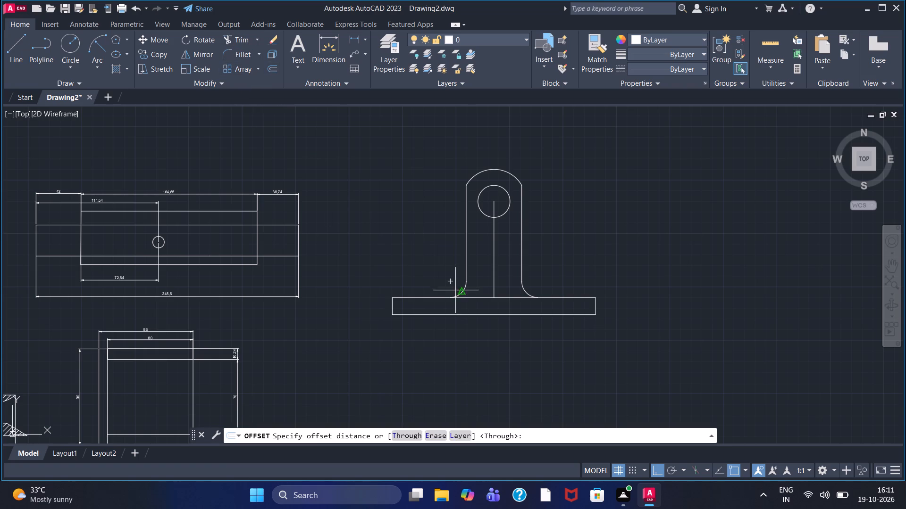
pyautogui.click(415, 433)
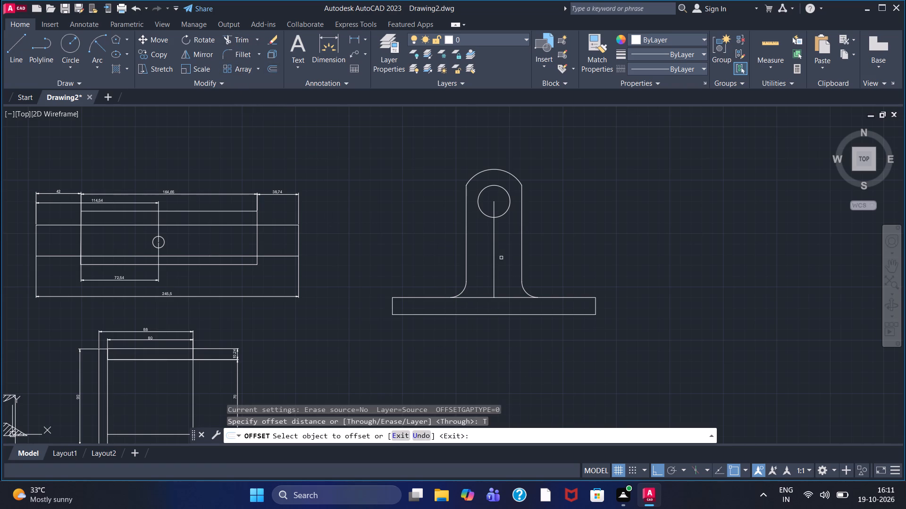
pyautogui.click(495, 256)
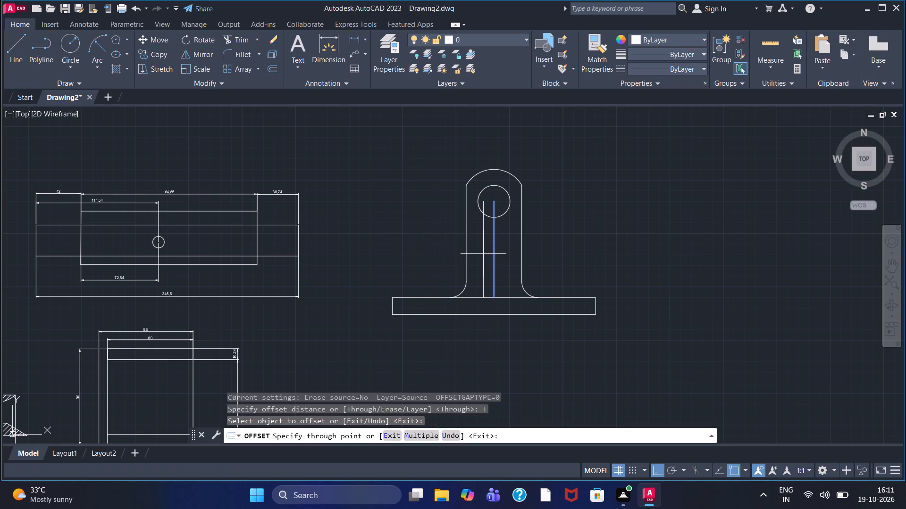
pyautogui.press('7')
pyautogui.press('Return')
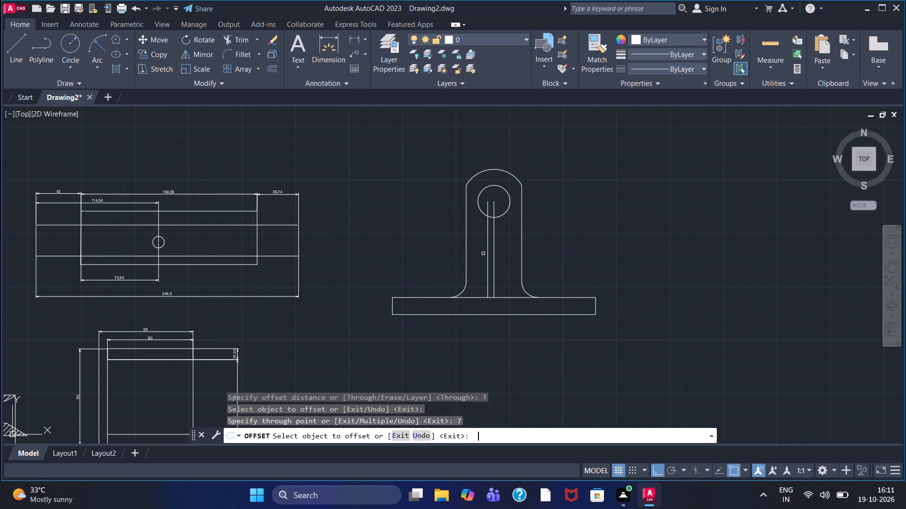
pyautogui.click(494, 252)
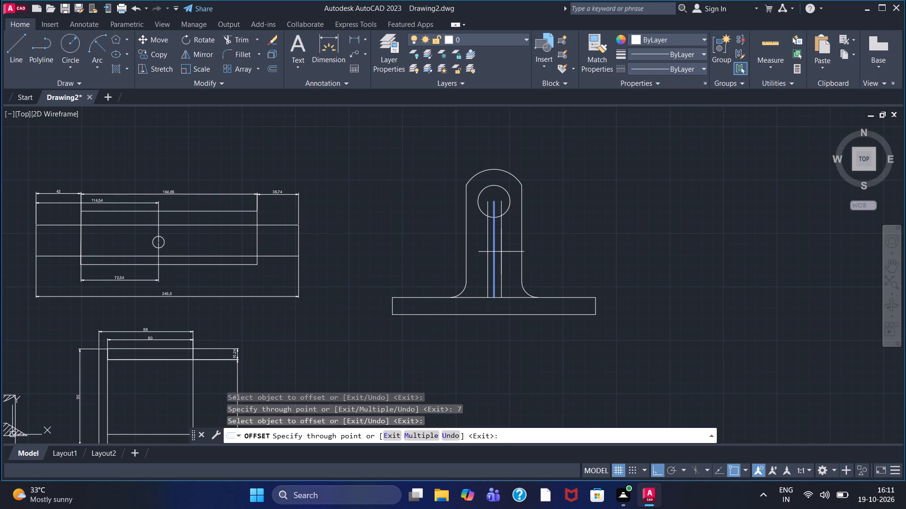
pyautogui.press('7')
pyautogui.press('Return')
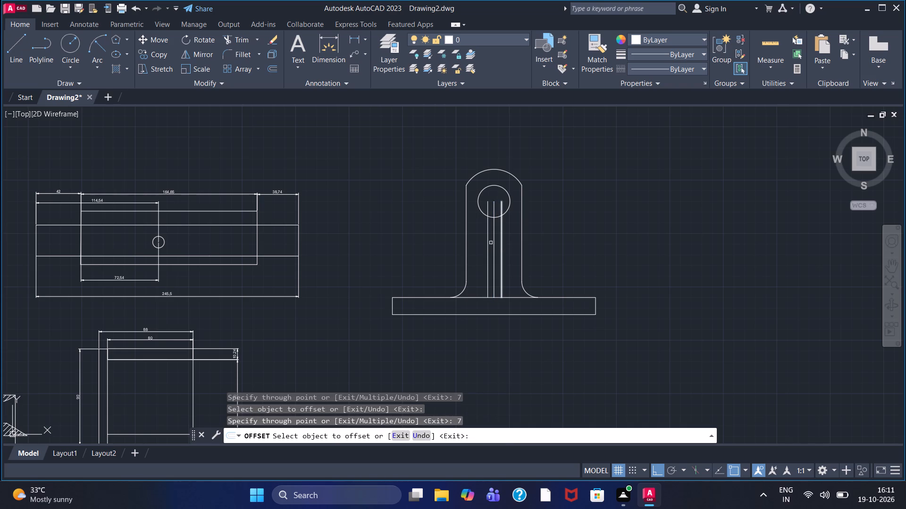
# Trim the three vertical lines inside the bore circle and remove the remaining centre line between the two offset lines.
pyautogui.click(243, 40)
pyautogui.scroll(1, 469, 190)
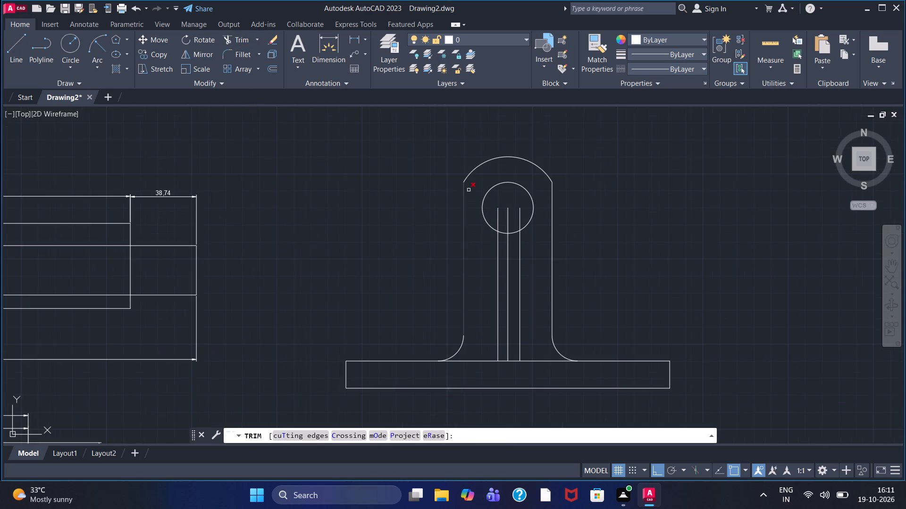
pyautogui.moveTo(491, 220); pyautogui.dragTo(519, 221)
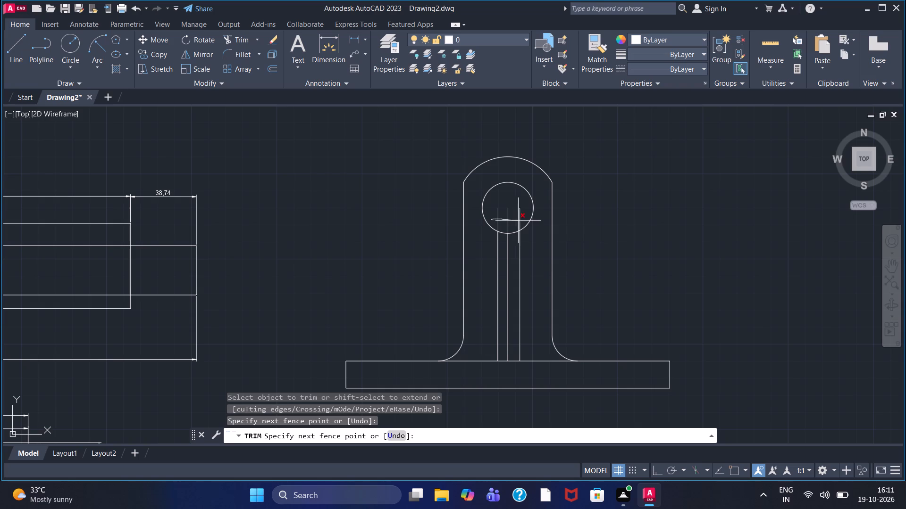
pyautogui.moveTo(519, 221); pyautogui.dragTo(524, 219)
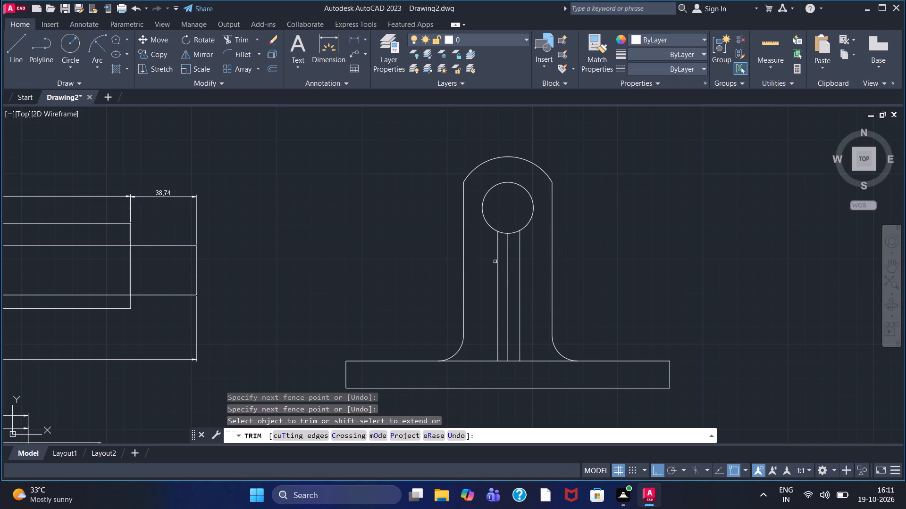
pyautogui.doubleClick(509, 260)
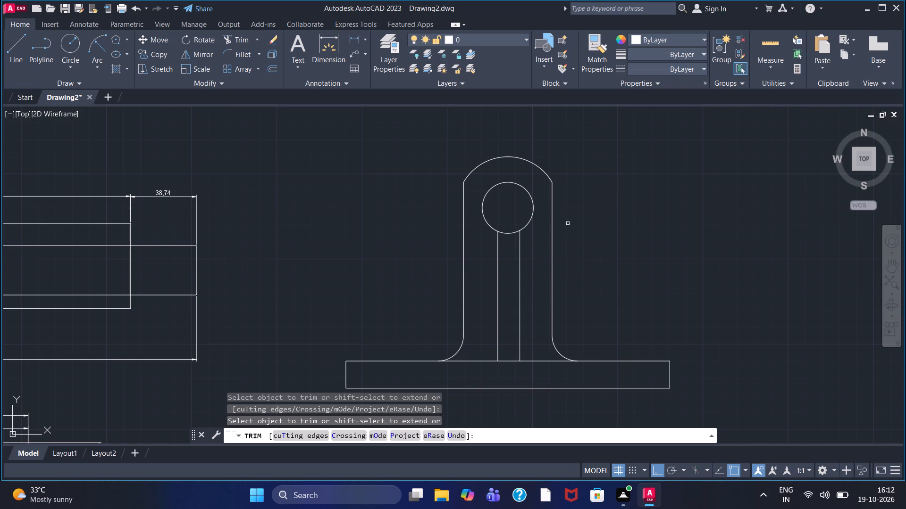
# Add linear dimensions for the base's overall length, placed below it, and for its thickness, placed beside its left end.
pyautogui.scroll(-1, 585, 240)
pyautogui.moveTo(606, 243); pyautogui.dragTo(511, 255, button='middle')
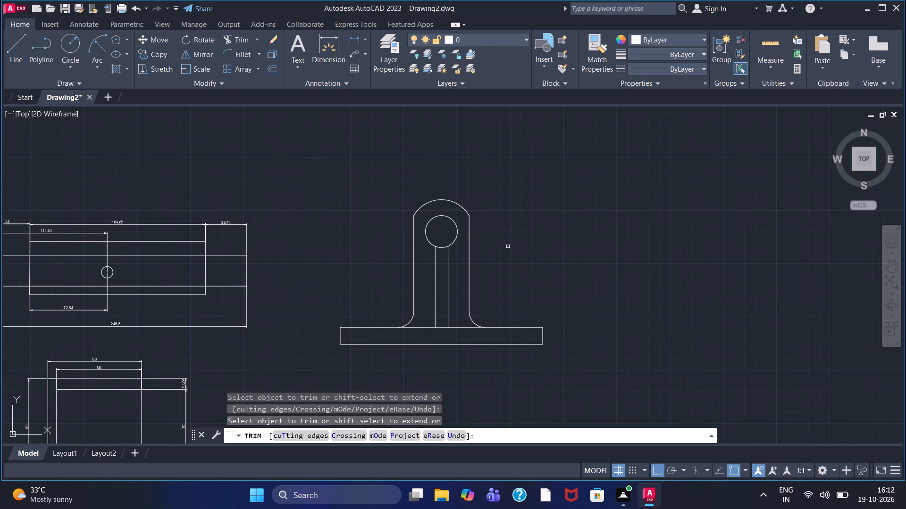
pyautogui.click(356, 37)
pyautogui.click(341, 345)
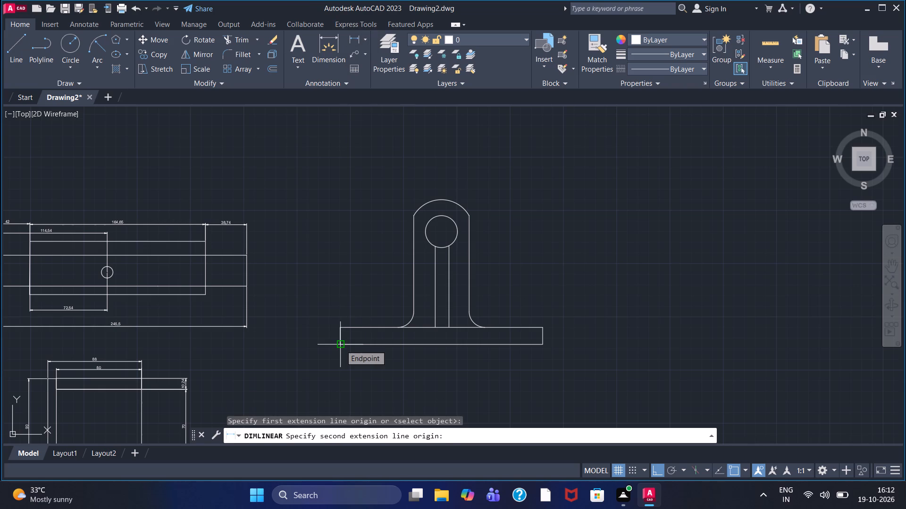
pyautogui.doubleClick(541, 343)
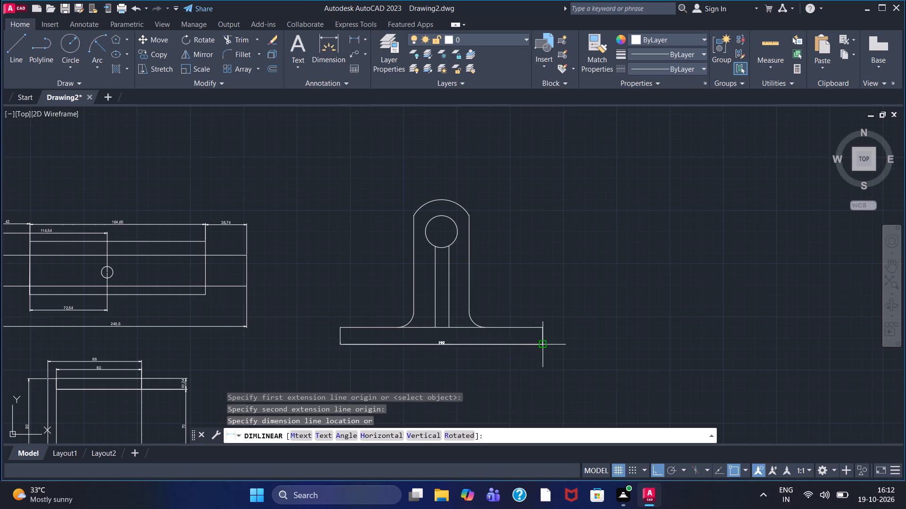
pyautogui.click(465, 367)
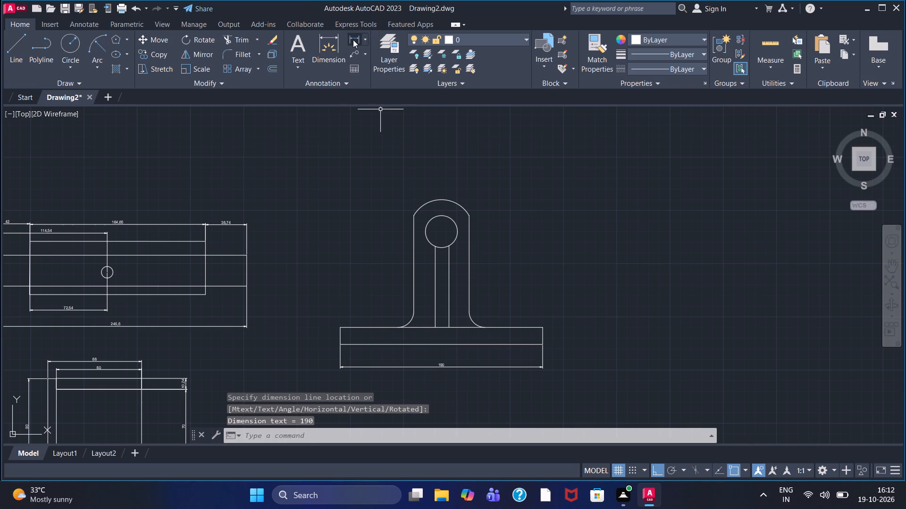
pyautogui.click(353, 40)
pyautogui.click(343, 344)
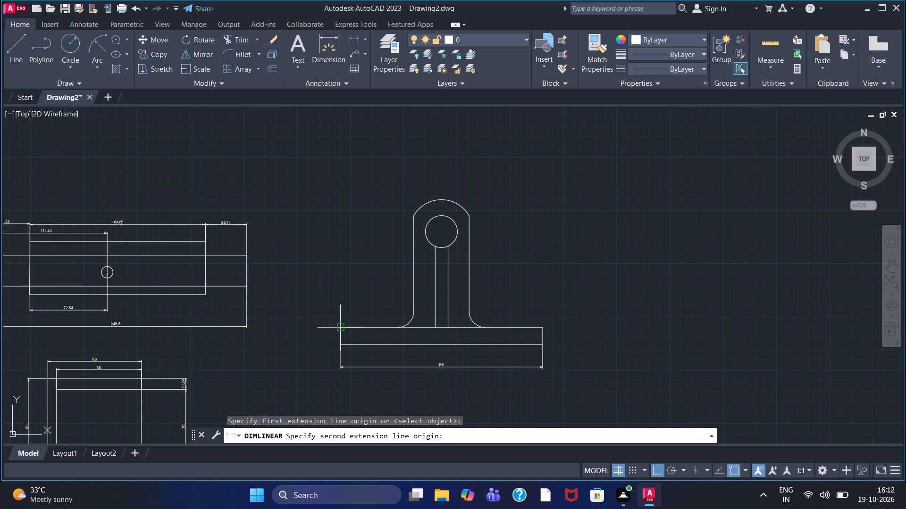
pyautogui.click(341, 328)
pyautogui.click(326, 336)
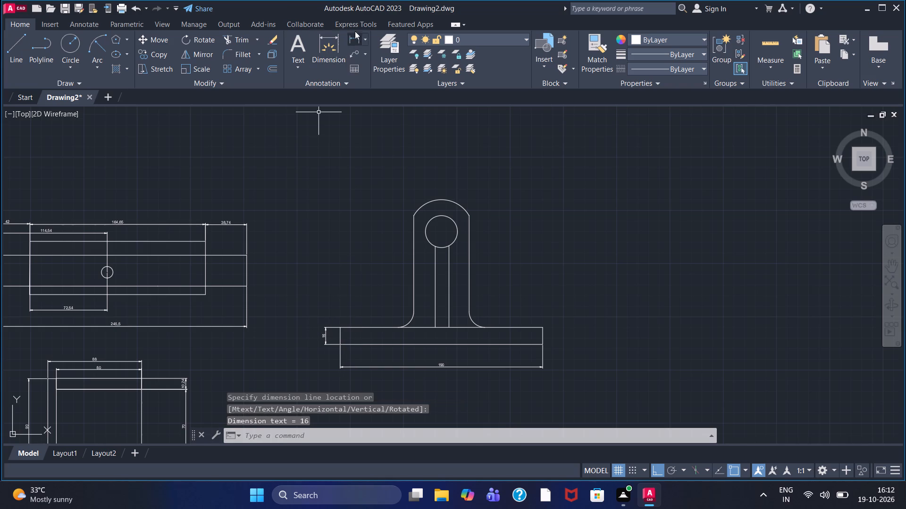
# Add a radius dimension to the cap arc at the top of the upright, placed outside the arc.
pyautogui.click(365, 39)
pyautogui.click(390, 165)
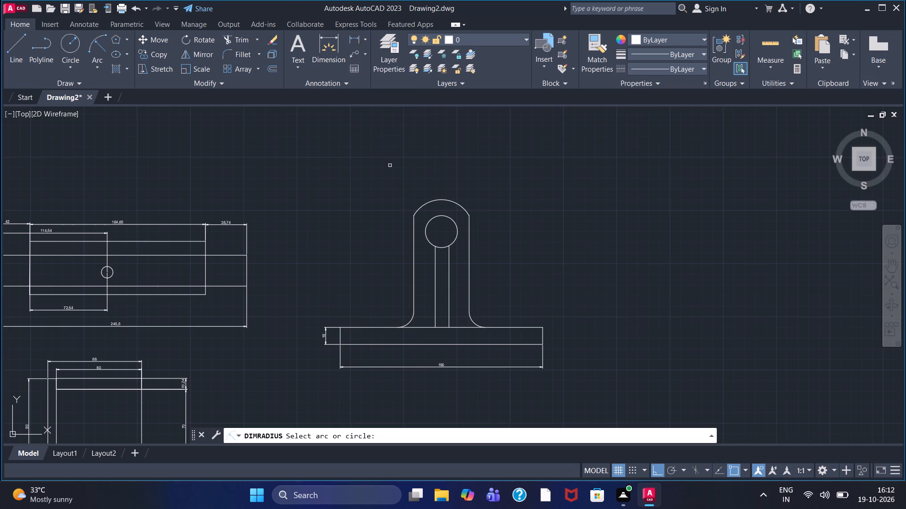
pyautogui.doubleClick(457, 205)
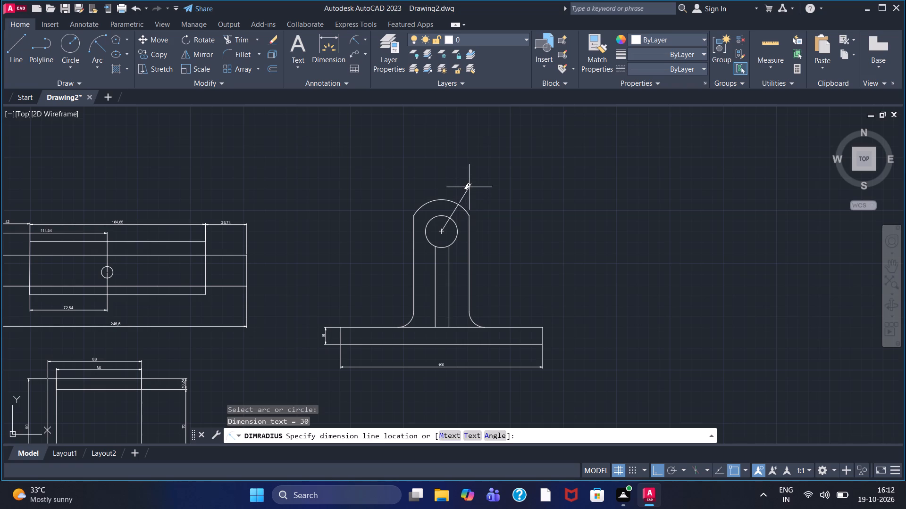
pyautogui.click(470, 186)
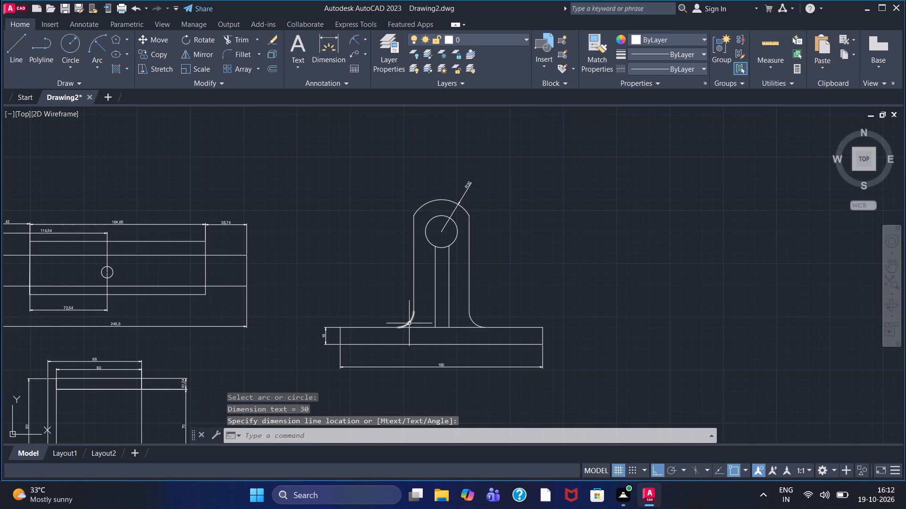
# Add radius dimensions to the left and right fillets between the upright and the base, with their text inside the upright.
pyautogui.rightClick(378, 211)
pyautogui.click(405, 221)
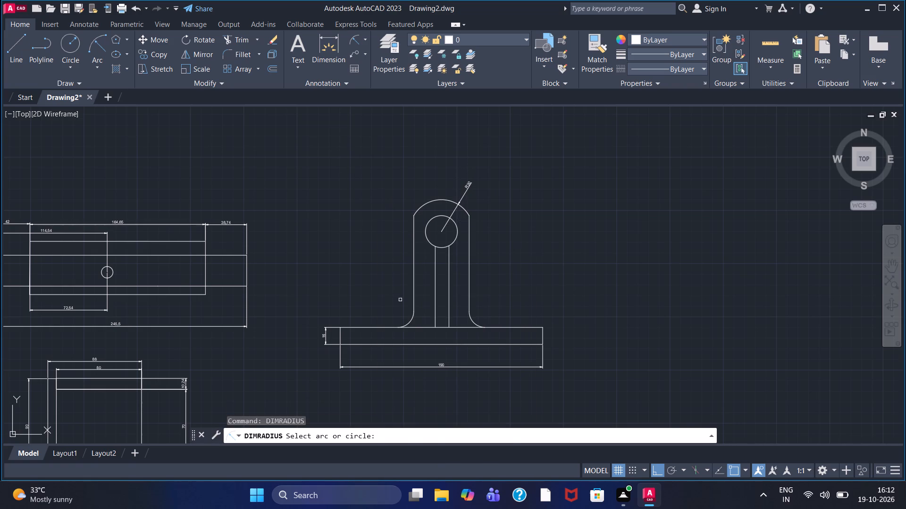
pyautogui.click(412, 318)
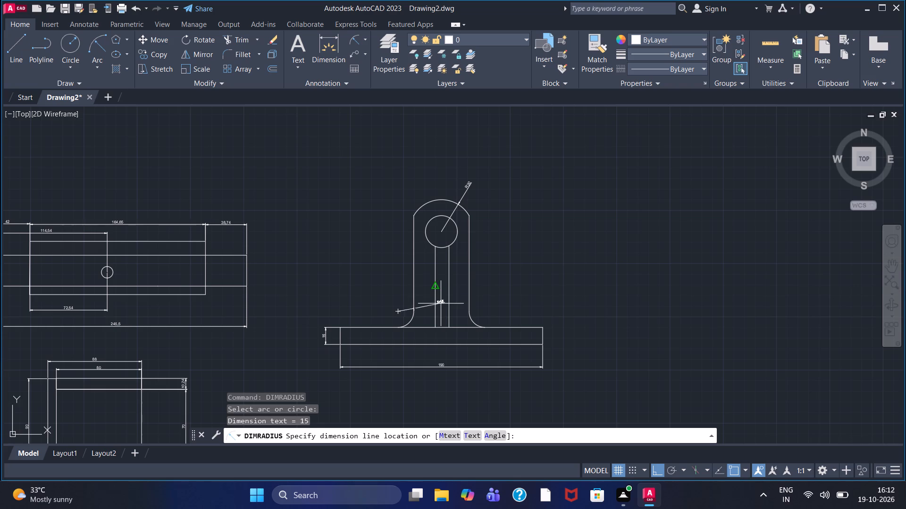
pyautogui.doubleClick(455, 304)
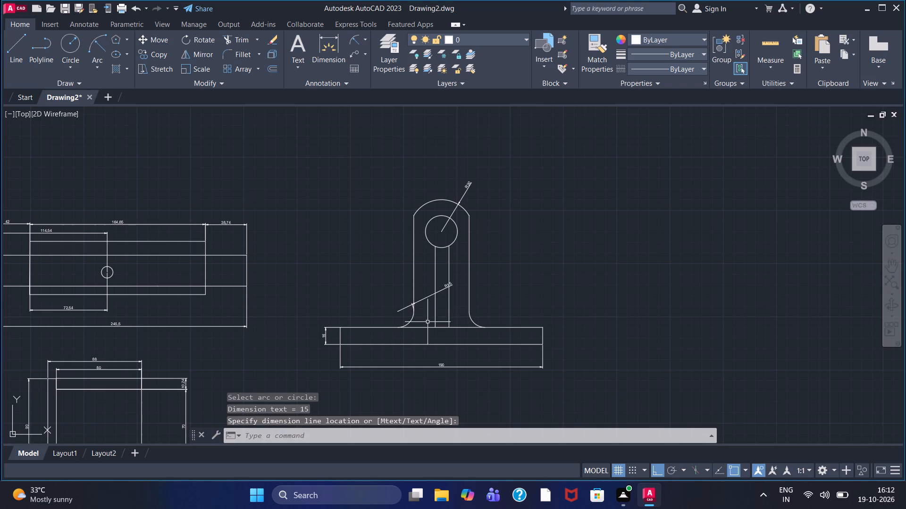
pyautogui.click(353, 42)
pyautogui.doubleClick(472, 320)
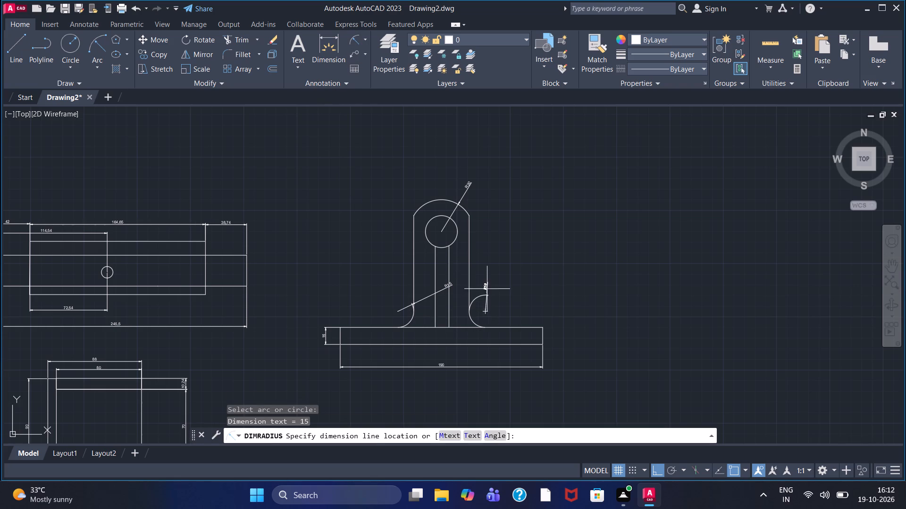
pyautogui.click(448, 310)
# Add a horizontal linear dimension between the two offset lines below the bore.
pyautogui.scroll(2, 430, 340)
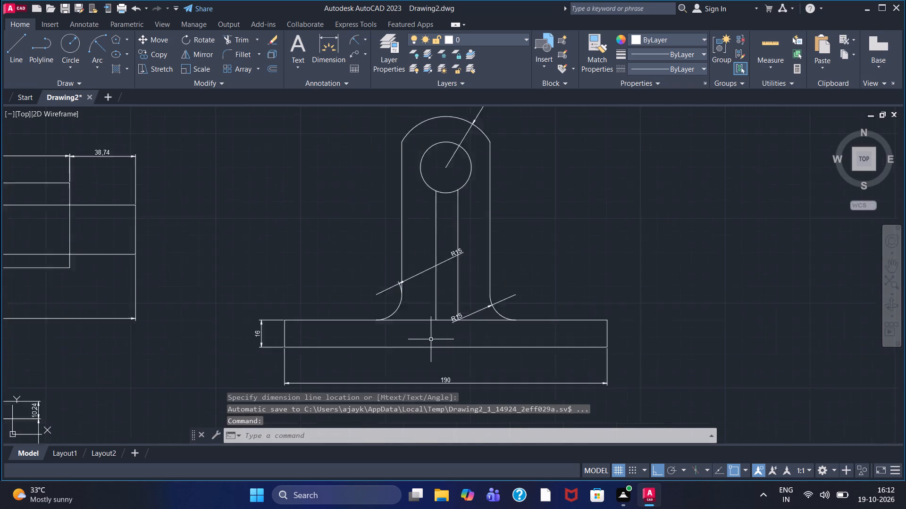
pyautogui.scroll(1, 431, 339)
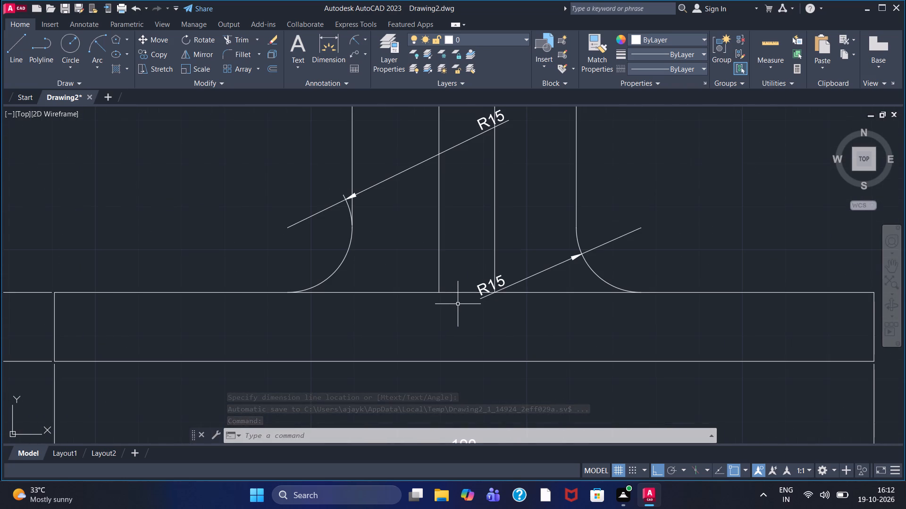
pyautogui.scroll(-2, 482, 205)
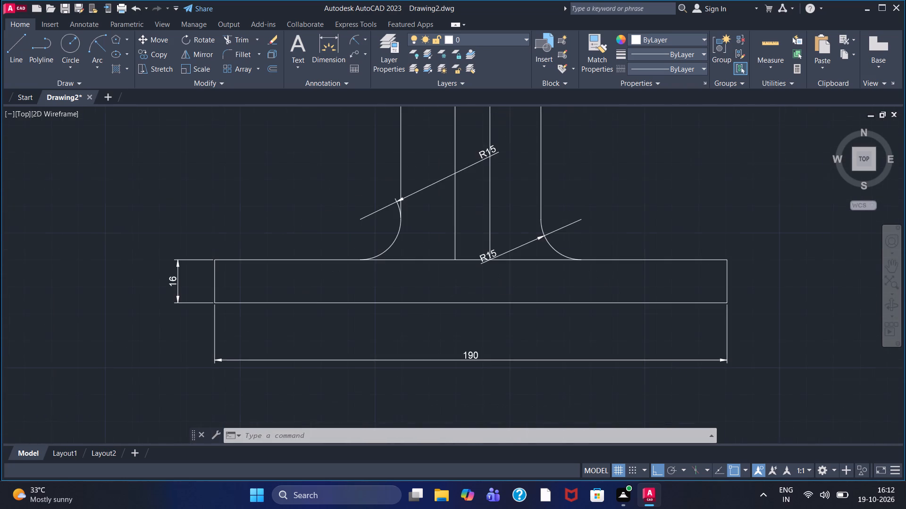
pyautogui.click(367, 40)
pyautogui.click(373, 64)
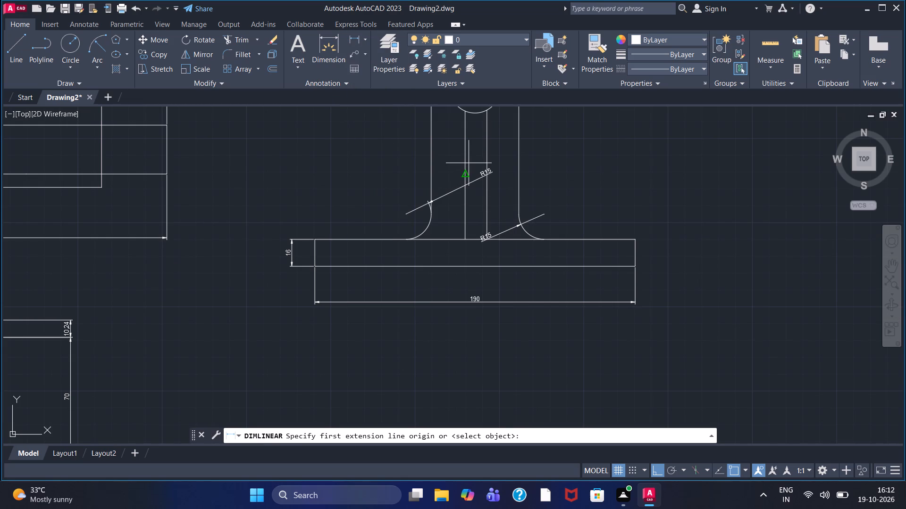
pyautogui.click(467, 172)
pyautogui.click(486, 175)
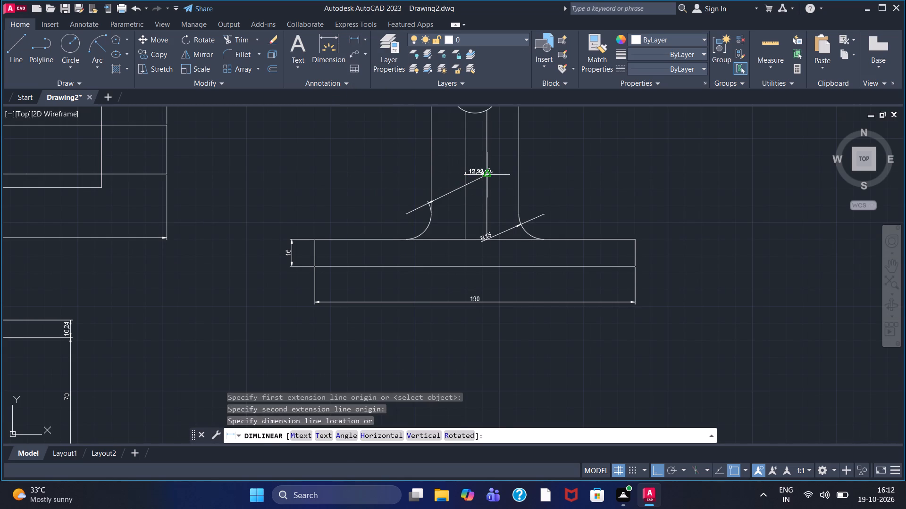
pyautogui.click(470, 154)
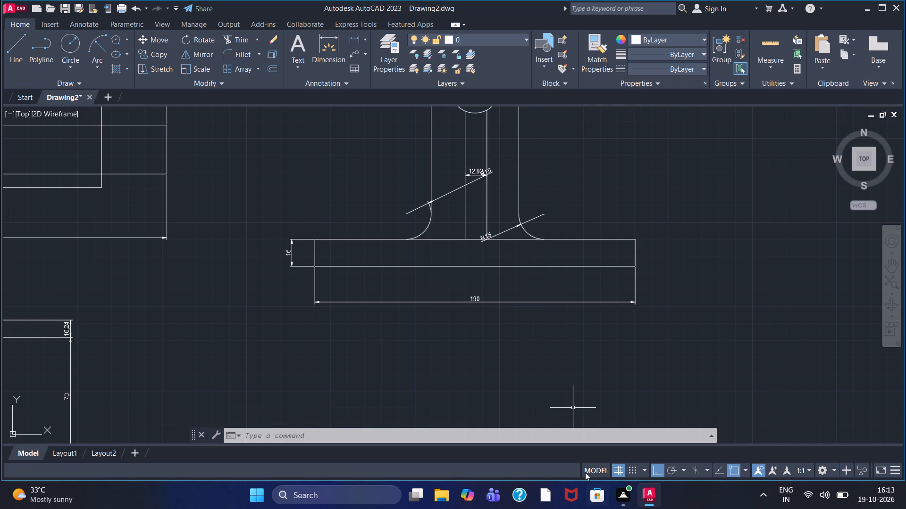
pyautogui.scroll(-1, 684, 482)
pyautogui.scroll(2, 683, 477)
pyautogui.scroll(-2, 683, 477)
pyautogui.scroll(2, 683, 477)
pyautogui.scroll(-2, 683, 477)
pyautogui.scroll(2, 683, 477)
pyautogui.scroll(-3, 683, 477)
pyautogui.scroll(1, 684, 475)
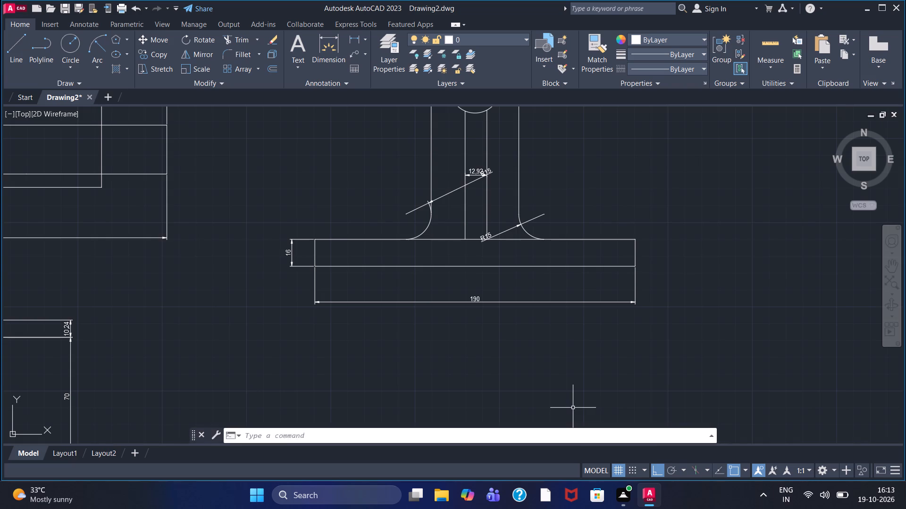
# Start an L-shaped side-view outline beside the bracket with lines about 140 down, rightward for the base top, and 20 down.
pyautogui.scroll(-2, 646, 355)
pyautogui.middleClick(612, 266)
pyautogui.scroll(1, 614, 263)
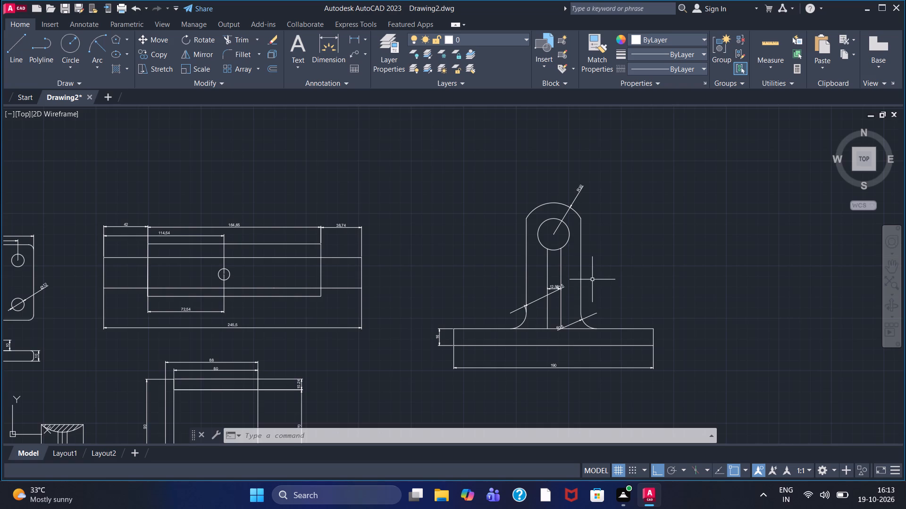
pyautogui.scroll(-1, 644, 245)
pyautogui.moveTo(680, 279); pyautogui.dragTo(611, 273, button='middle')
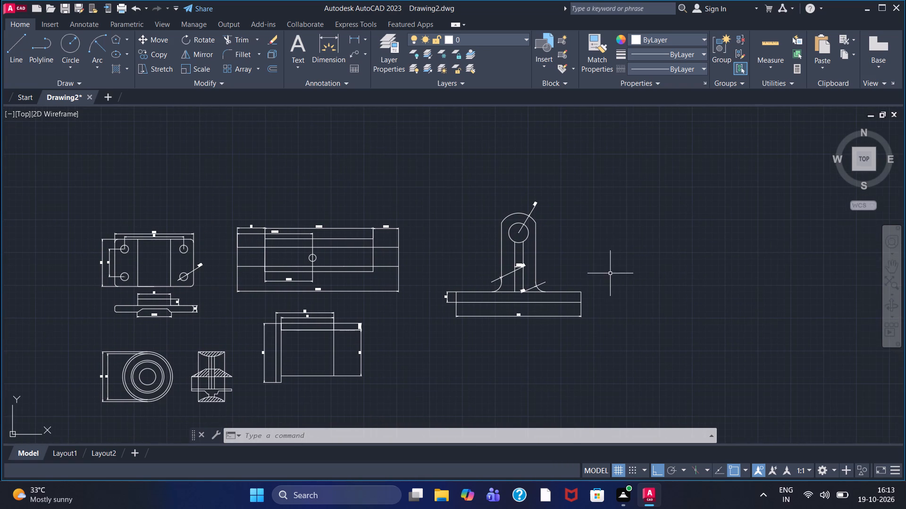
pyautogui.click(22, 59)
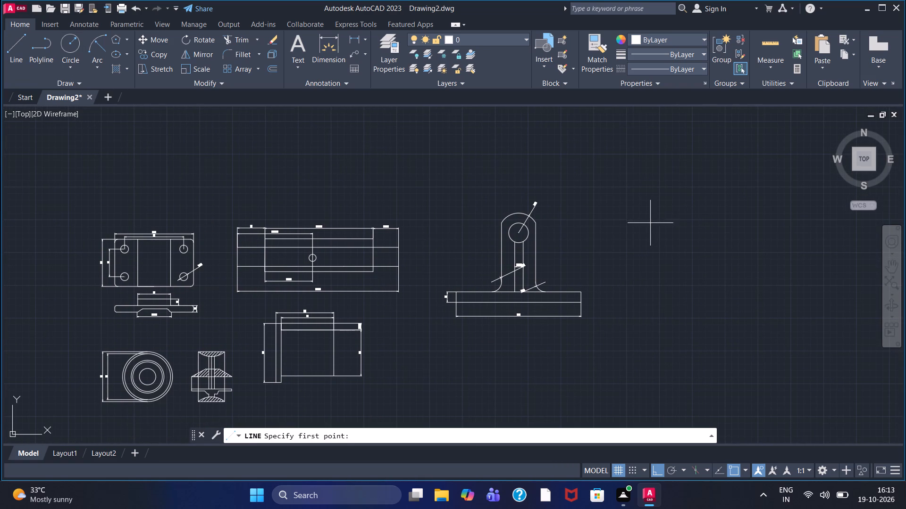
pyautogui.click(637, 218)
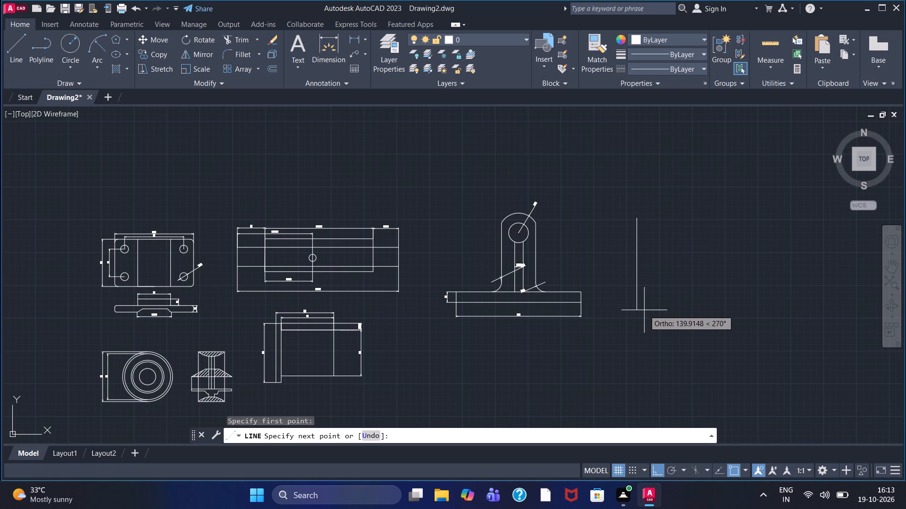
pyautogui.click(644, 310)
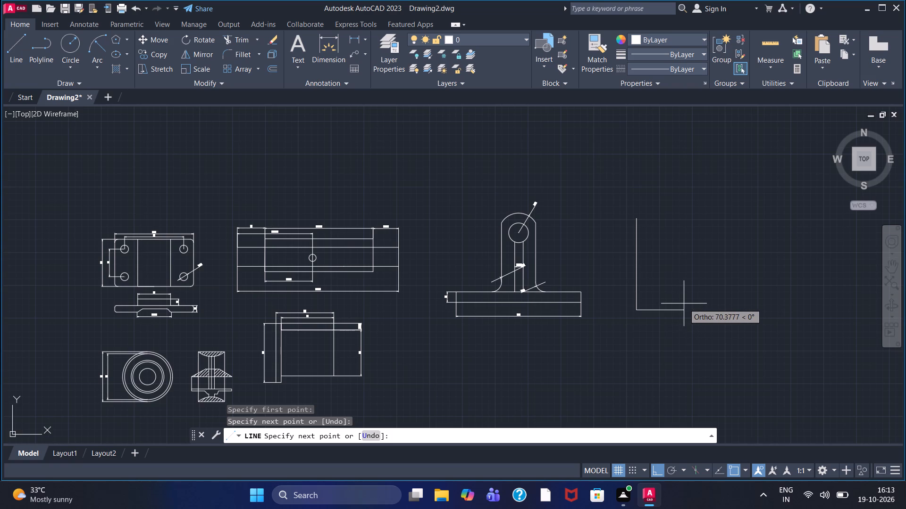
pyautogui.click(702, 304)
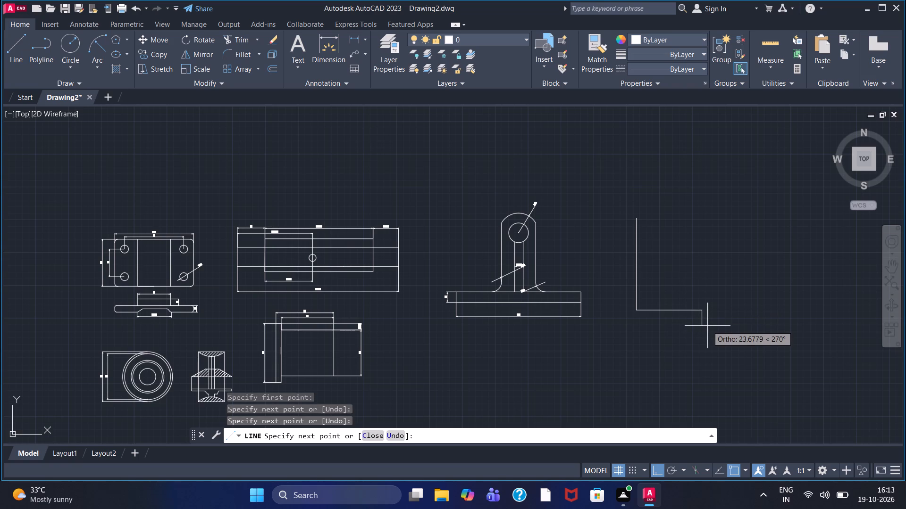
pyautogui.scroll(1, 700, 328)
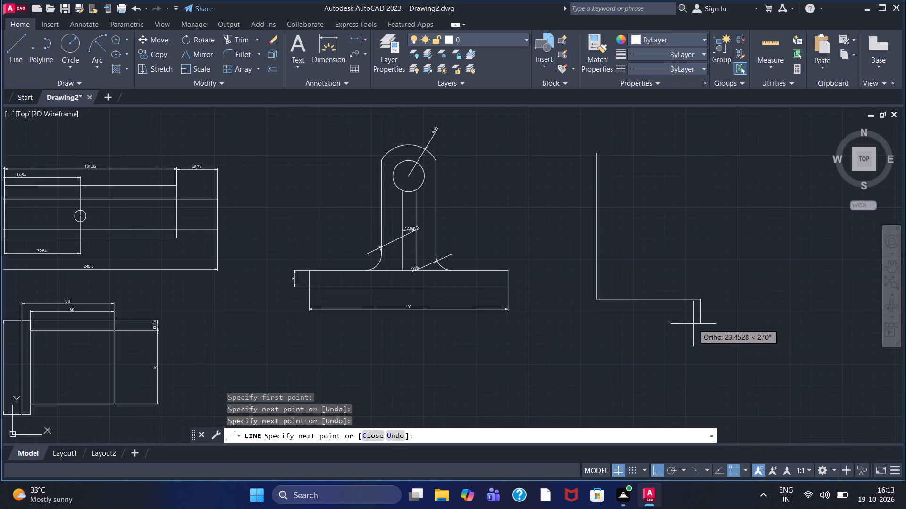
pyautogui.write('20')
pyautogui.press('Return')
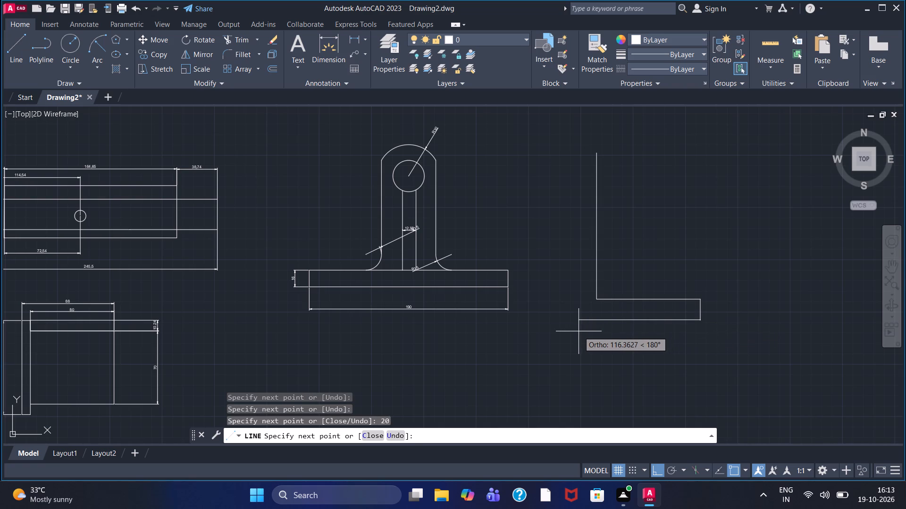
# Continue the outline about 116 left, about 12 up, a short step right, and up past the first vertical line's top.
pyautogui.click(578, 330)
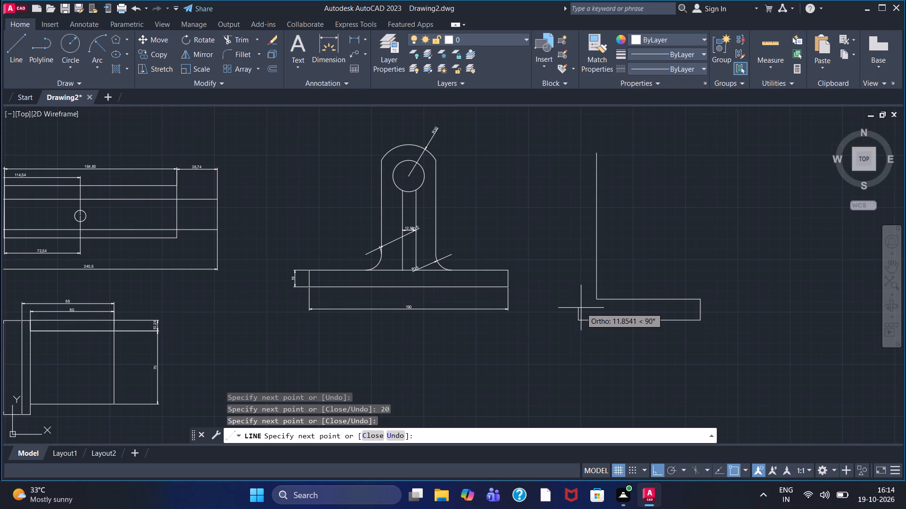
pyautogui.click(581, 308)
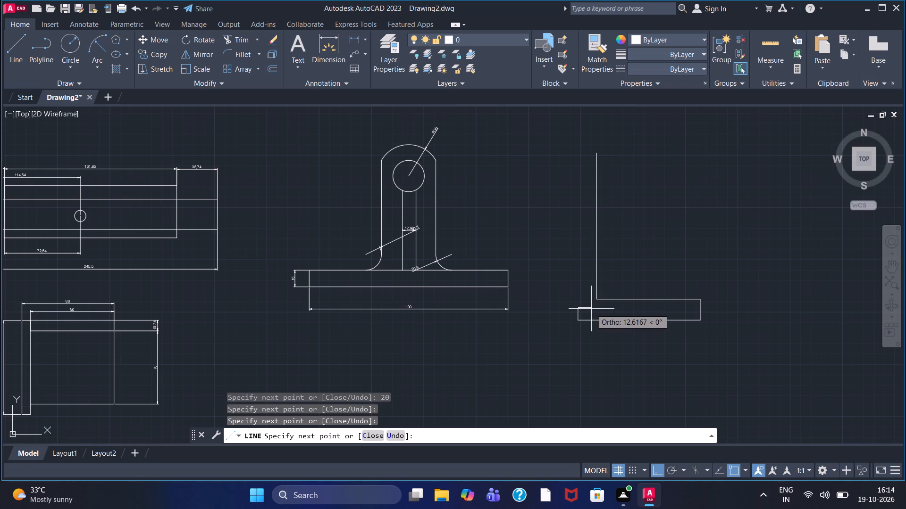
pyautogui.doubleClick(586, 309)
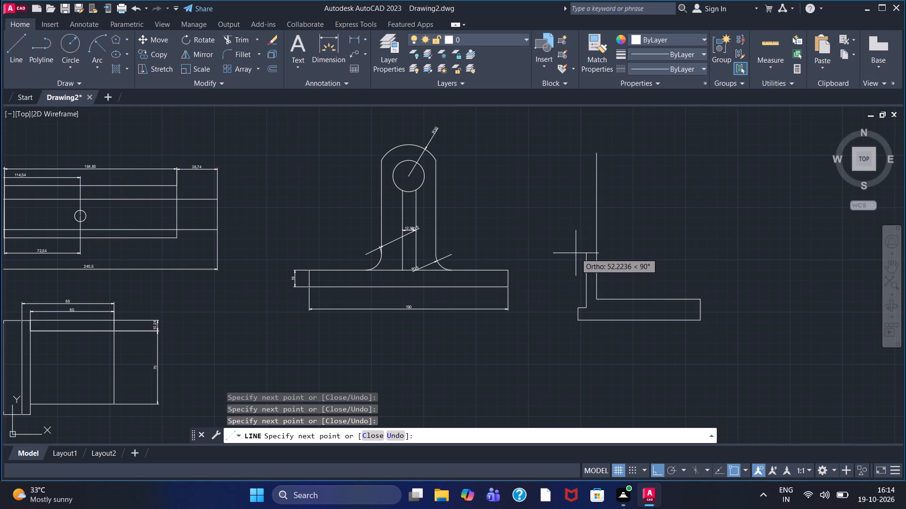
pyautogui.click(575, 148)
pyautogui.rightClick(575, 148)
pyautogui.click(582, 150)
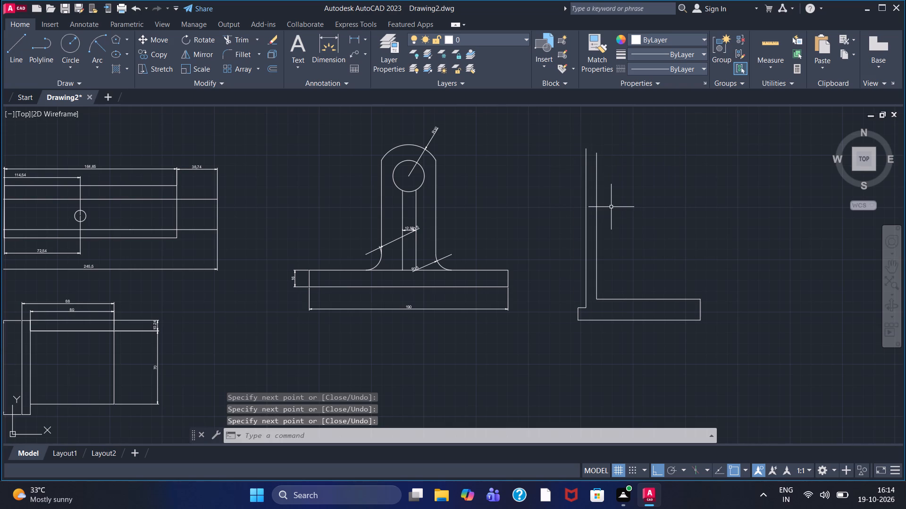
# Draw a horizontal line from the top of the upright's right edge leftward across its left edge.
pyautogui.click(25, 41)
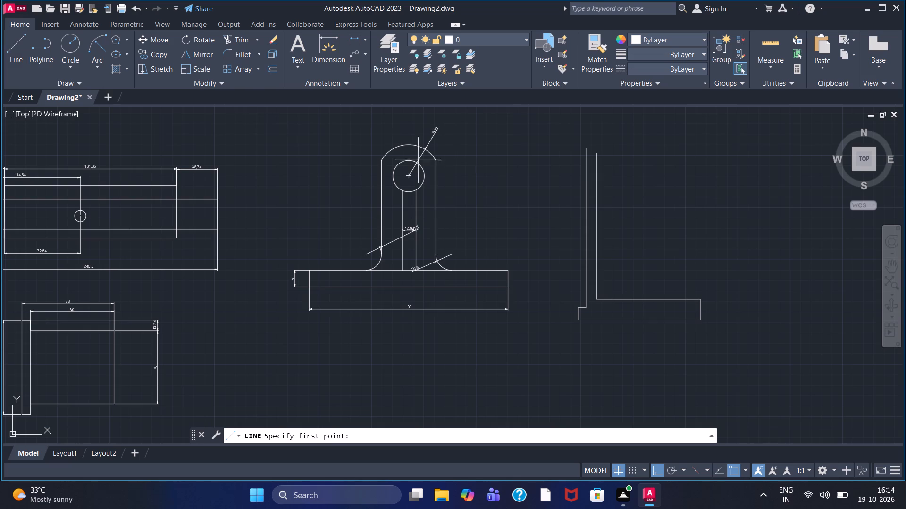
pyautogui.click(600, 156)
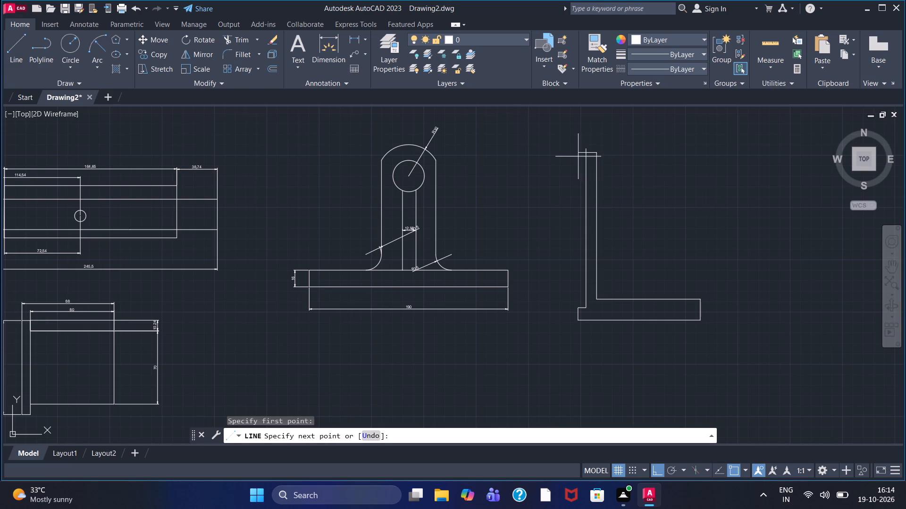
pyautogui.click(577, 156)
pyautogui.rightClick(577, 156)
pyautogui.click(580, 160)
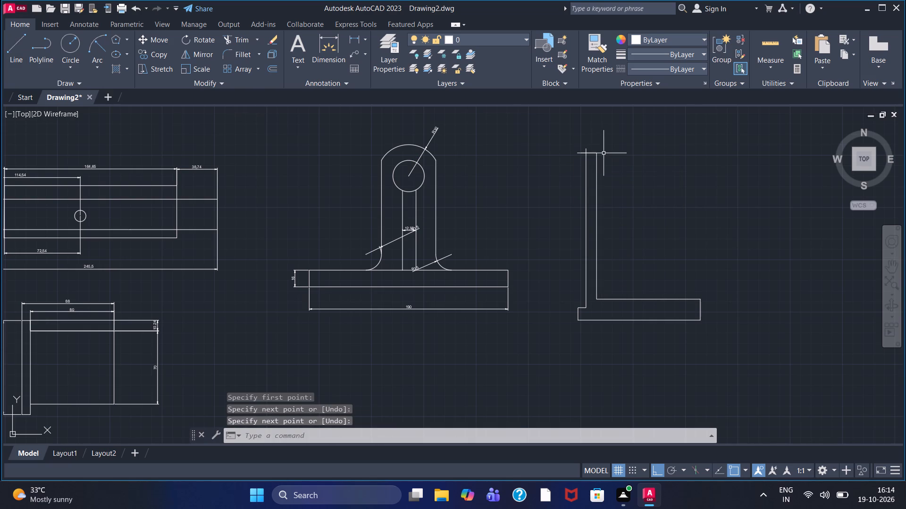
# Trim the overhanging ends of the horizontal line and the left edge at the upright's top-left corner.
pyautogui.moveTo(238, 35); pyautogui.dragTo(241, 43)
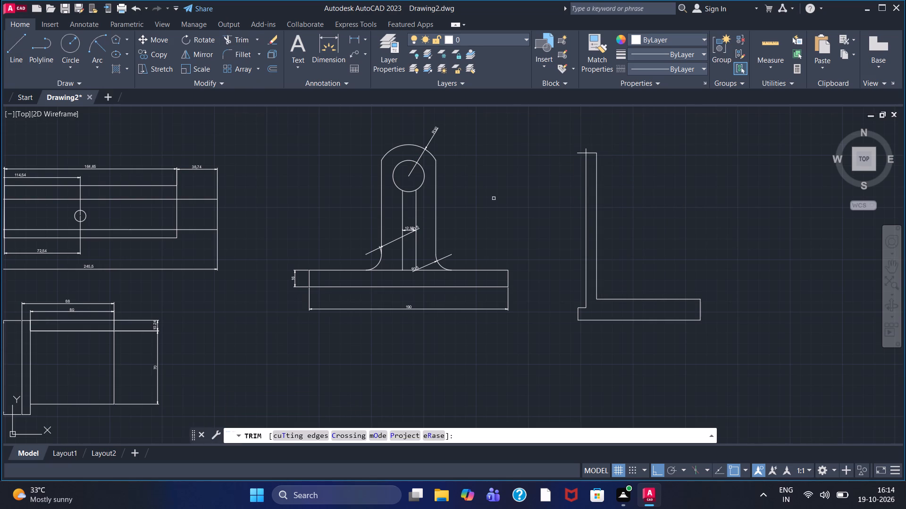
pyautogui.scroll(4, 573, 142)
pyautogui.moveTo(611, 247); pyautogui.dragTo(611, 218)
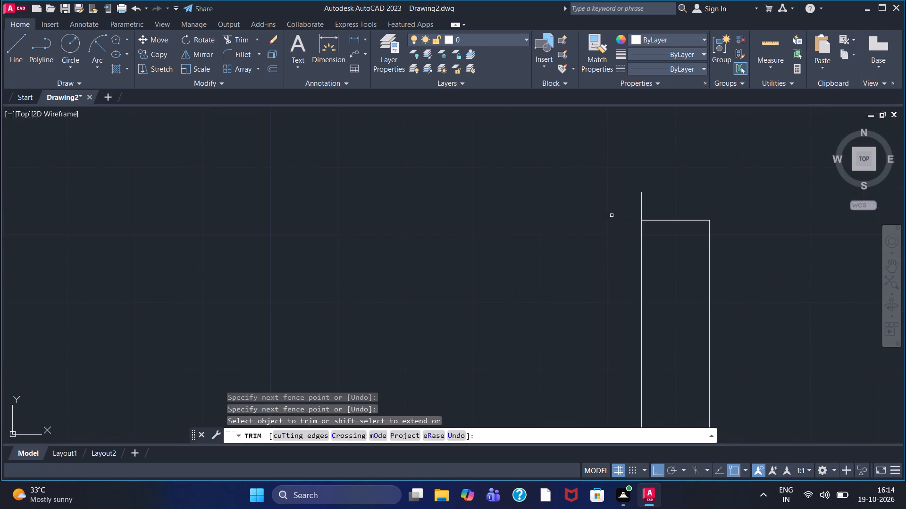
pyautogui.moveTo(629, 209); pyautogui.dragTo(654, 202)
pyautogui.scroll(-2, 648, 202)
pyautogui.moveTo(609, 261); pyautogui.dragTo(600, 235, button='middle')
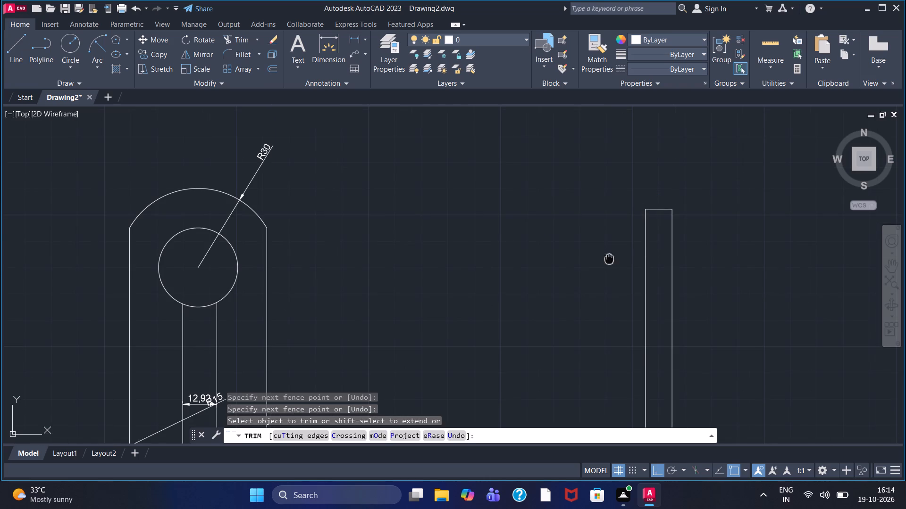
pyautogui.moveTo(600, 235); pyautogui.dragTo(590, 213, button='middle')
pyautogui.press('Escape')
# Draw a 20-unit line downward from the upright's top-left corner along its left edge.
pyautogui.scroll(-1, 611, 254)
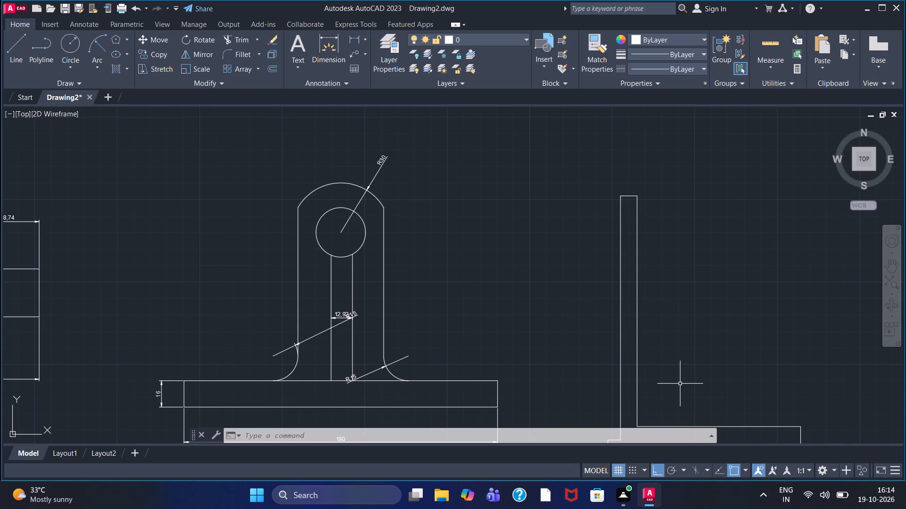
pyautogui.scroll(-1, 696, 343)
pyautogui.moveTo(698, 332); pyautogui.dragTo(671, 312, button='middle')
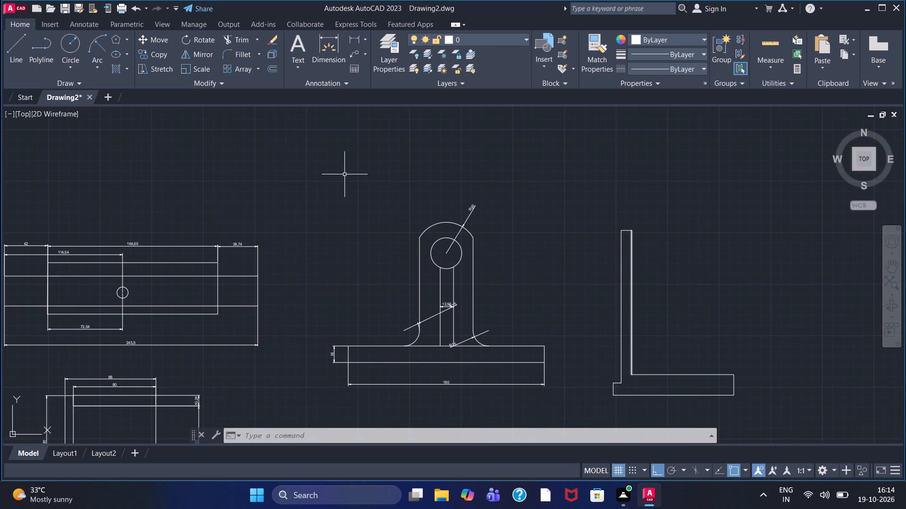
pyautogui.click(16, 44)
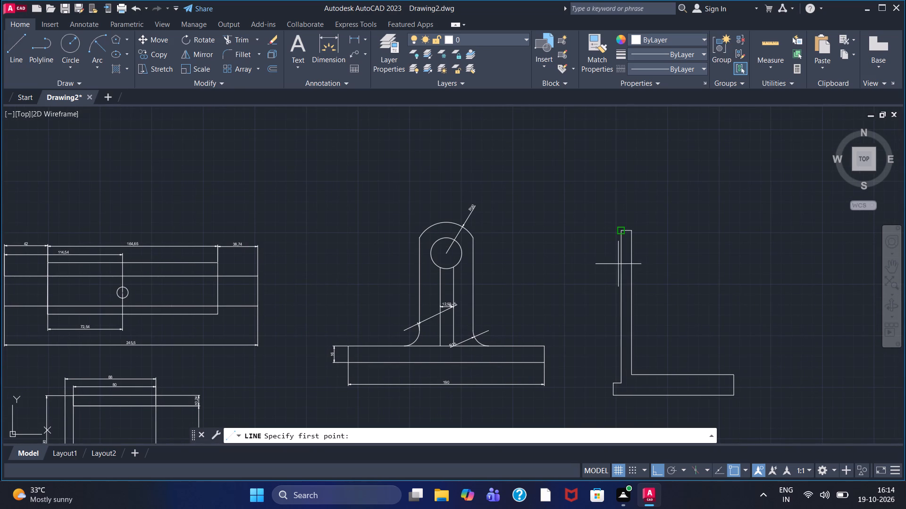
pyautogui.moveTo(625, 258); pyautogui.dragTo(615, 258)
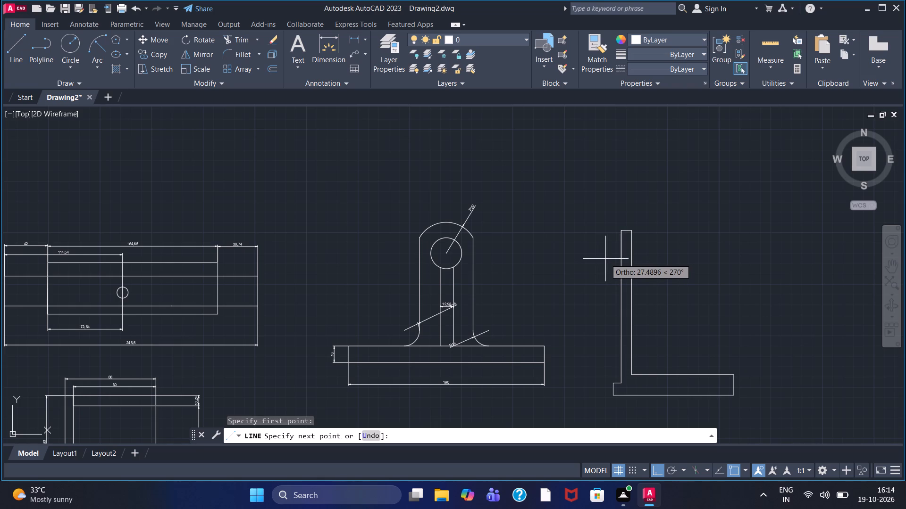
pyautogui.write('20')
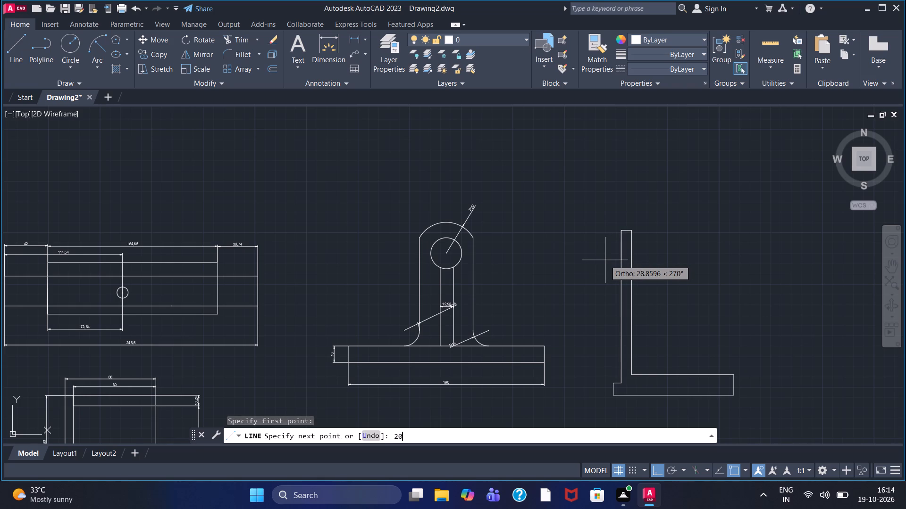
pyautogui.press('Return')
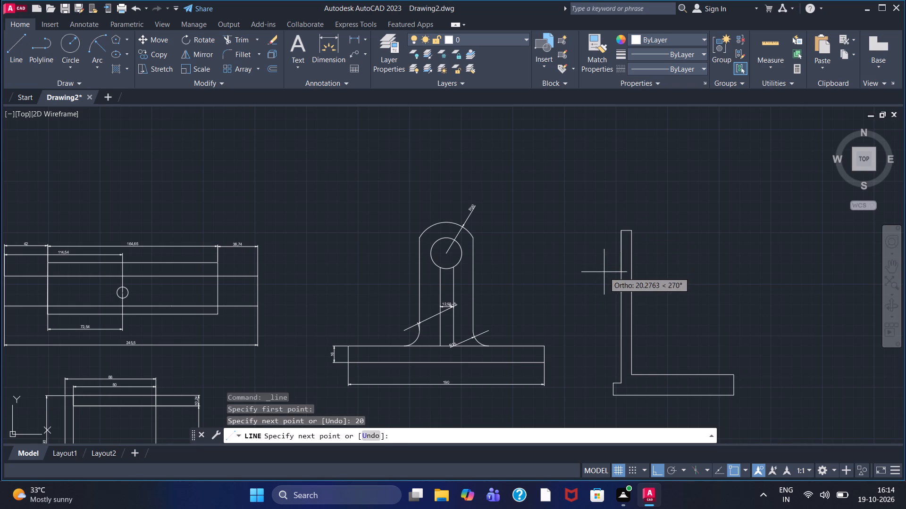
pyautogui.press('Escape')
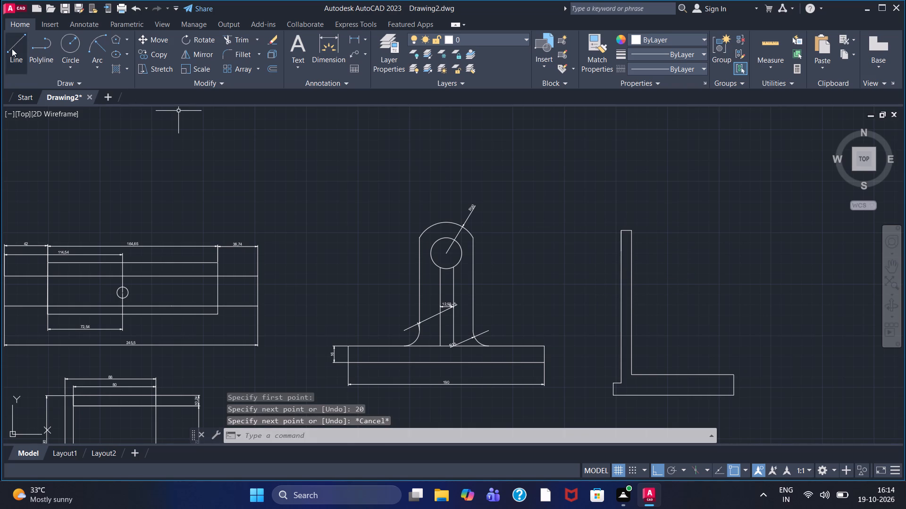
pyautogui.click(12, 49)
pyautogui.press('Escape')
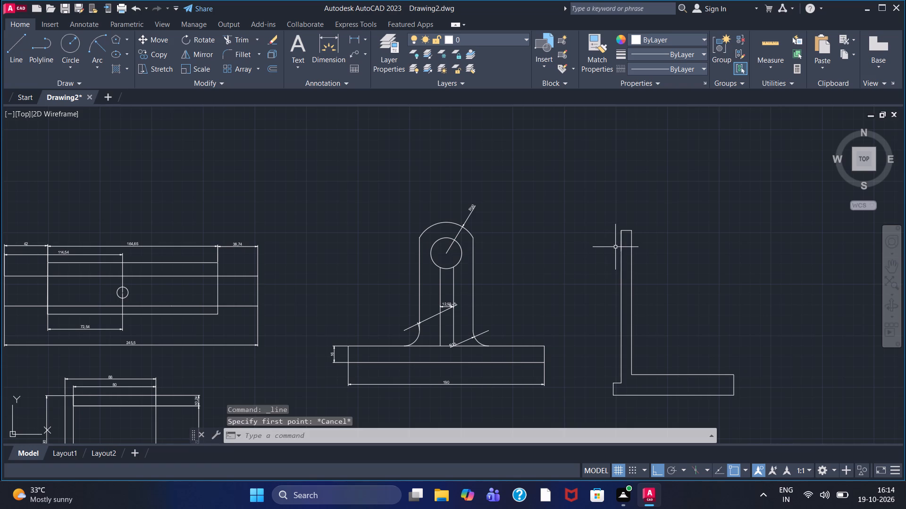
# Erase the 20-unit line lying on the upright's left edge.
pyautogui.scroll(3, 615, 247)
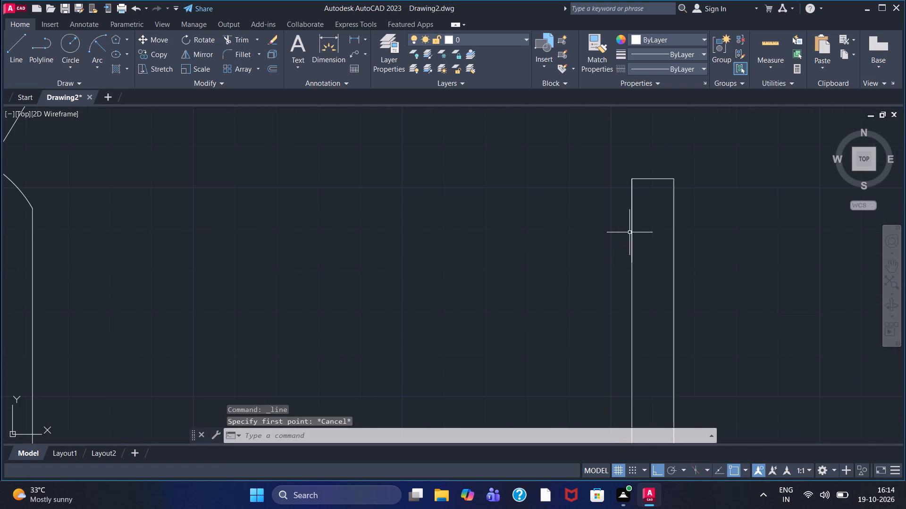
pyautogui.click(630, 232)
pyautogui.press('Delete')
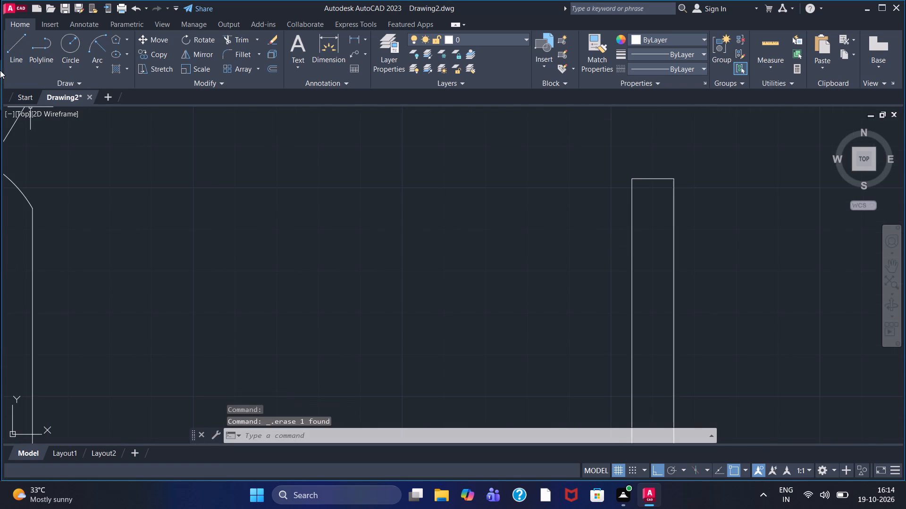
# Draw a line from inside the upright about 13 units leftward past its left edge, continuing 60 units straight up.
pyautogui.click(7, 60)
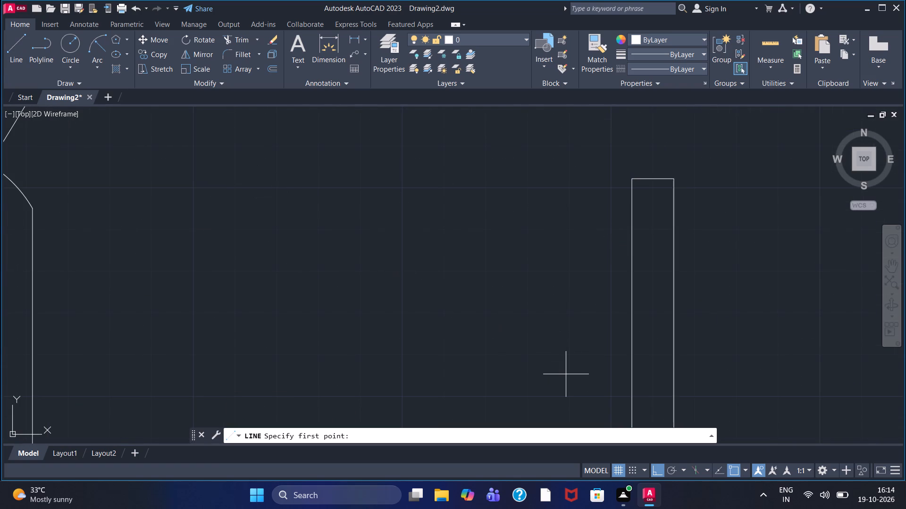
pyautogui.press('Delete')
pyautogui.click(23, 58)
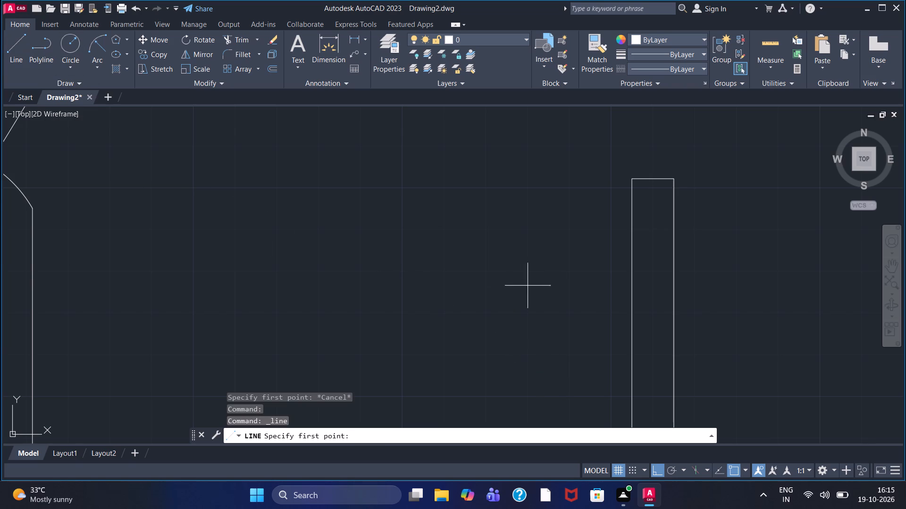
pyautogui.click(656, 247)
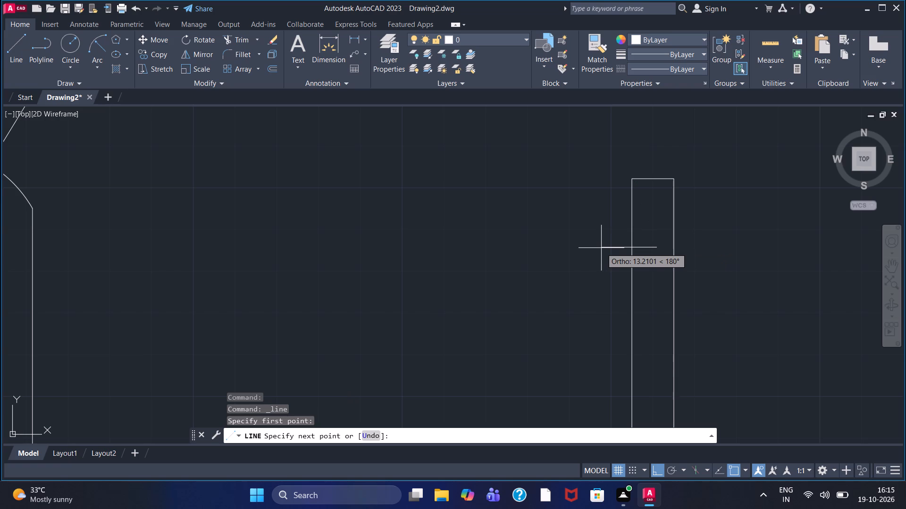
pyautogui.click(601, 248)
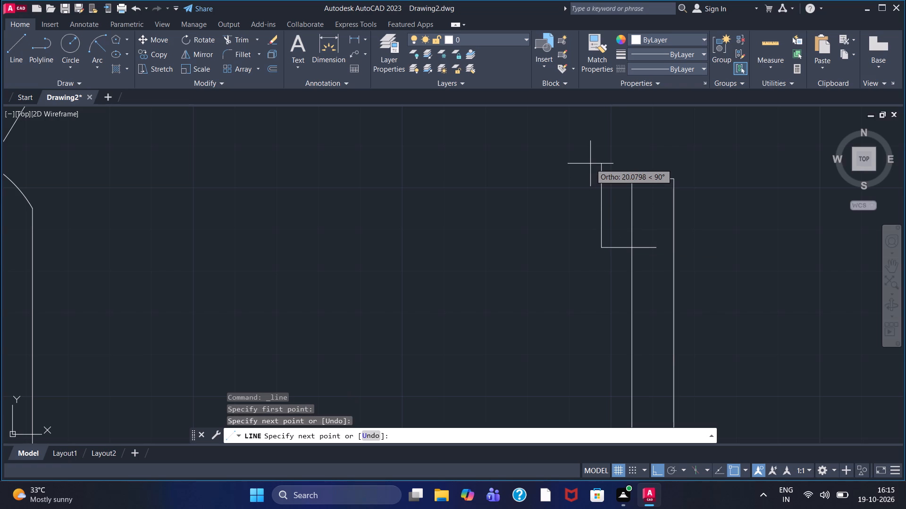
pyautogui.scroll(-1, 590, 164)
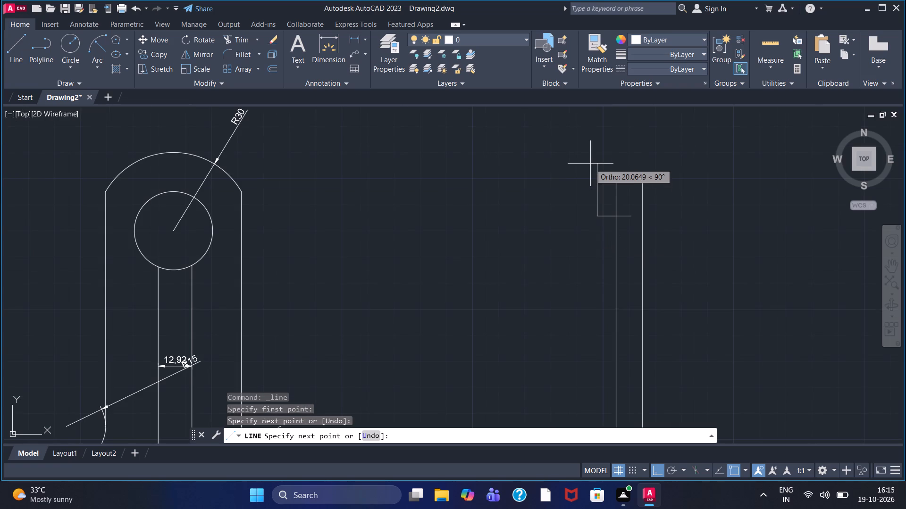
pyautogui.moveTo(590, 164); pyautogui.dragTo(579, 297, button='middle')
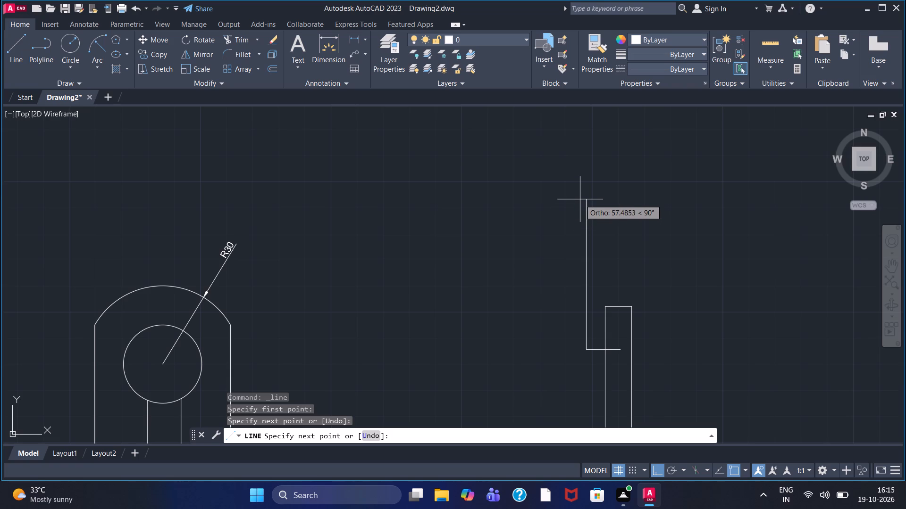
pyautogui.write('60')
pyautogui.press('Return')
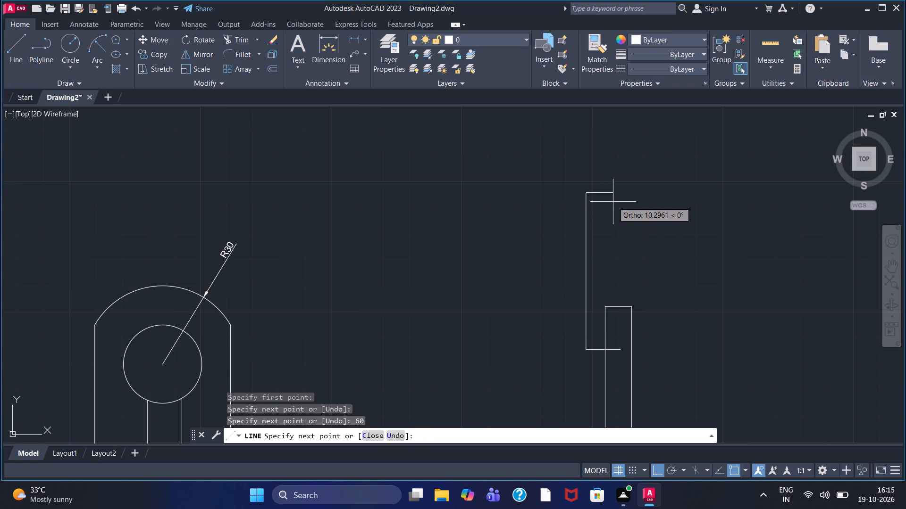
pyautogui.press('Escape')
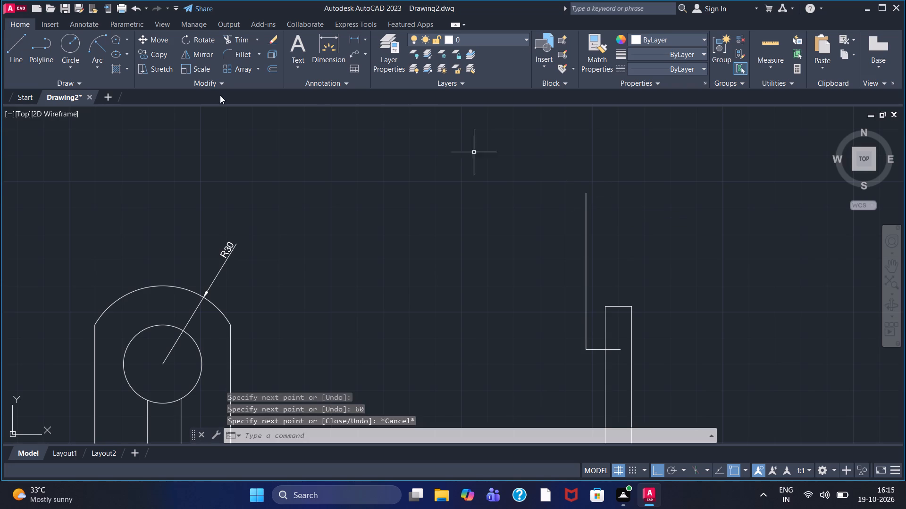
# Draw a vertical line from the upright's top-right corner upward past the top of the 60-unit line.
pyautogui.click(17, 52)
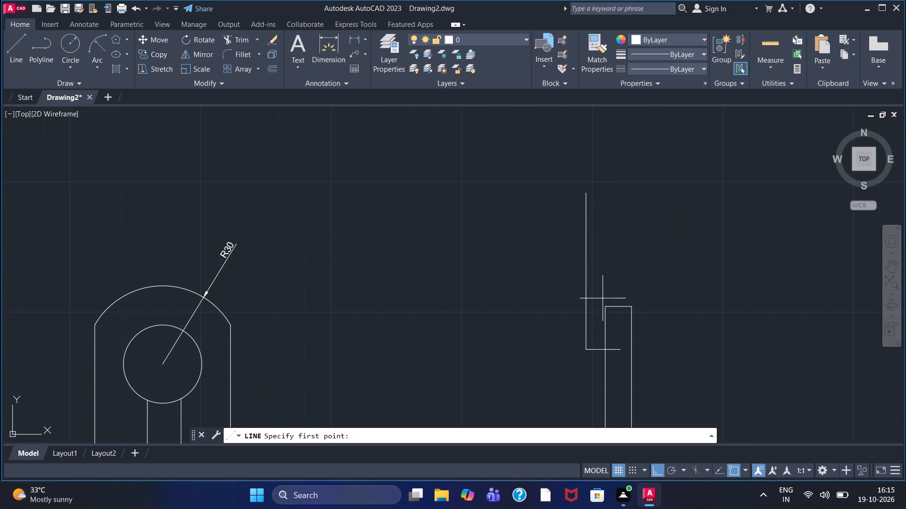
pyautogui.click(631, 306)
pyautogui.click(618, 178)
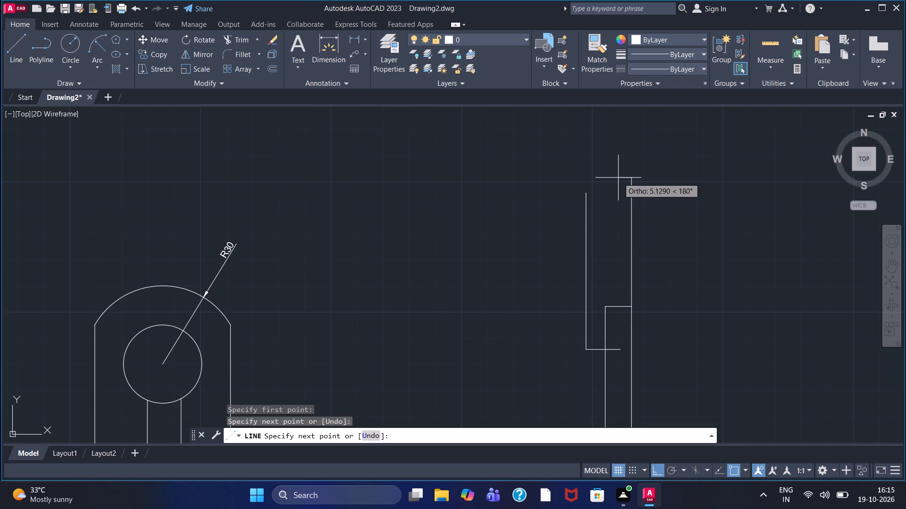
pyautogui.press('Escape')
# Draw a horizontal line from the top of the 60-unit line rightward across the extended right edge.
pyautogui.click(6, 50)
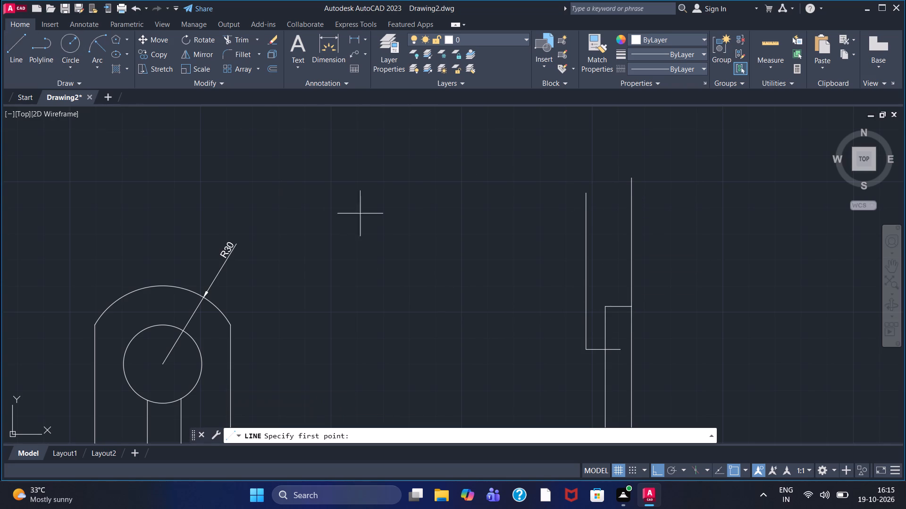
pyautogui.moveTo(584, 193); pyautogui.dragTo(593, 193)
pyautogui.click(643, 188)
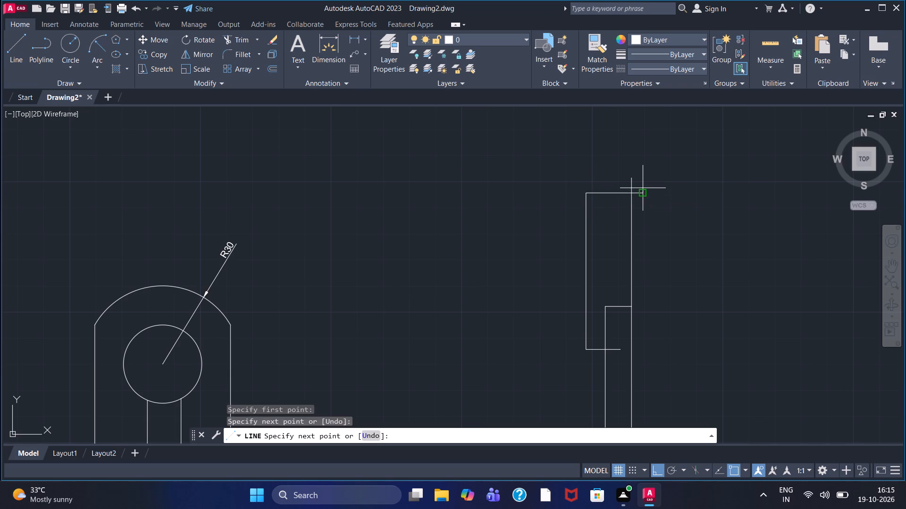
pyautogui.rightClick(643, 188)
pyautogui.press('Escape')
pyautogui.press('Escape')
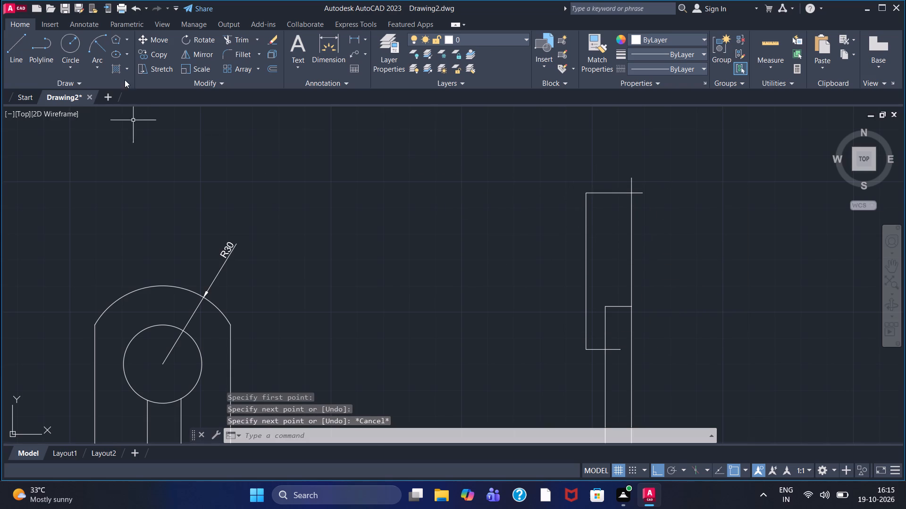
# Trim the overhanging ends at the upper block's top-right corner and the bottom line's portion inside the upright.
pyautogui.click(231, 41)
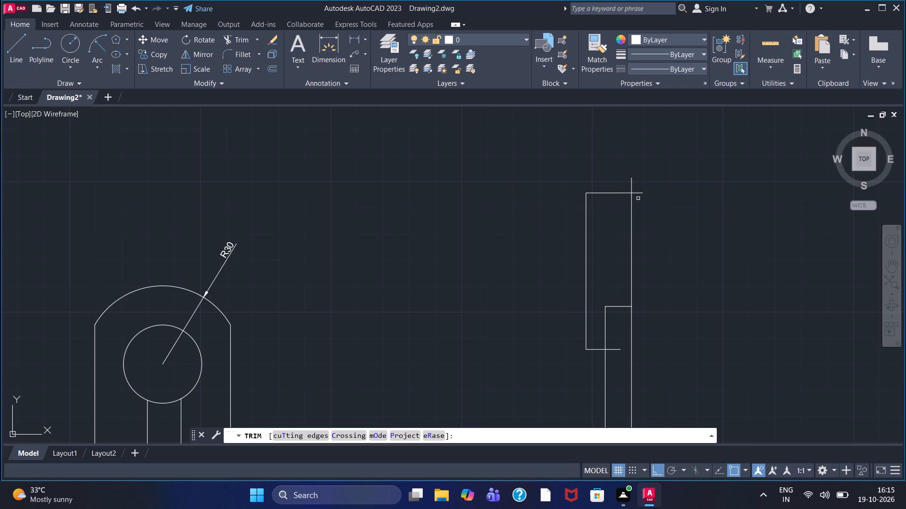
pyautogui.moveTo(639, 200); pyautogui.dragTo(639, 187)
pyautogui.moveTo(639, 187); pyautogui.dragTo(616, 187)
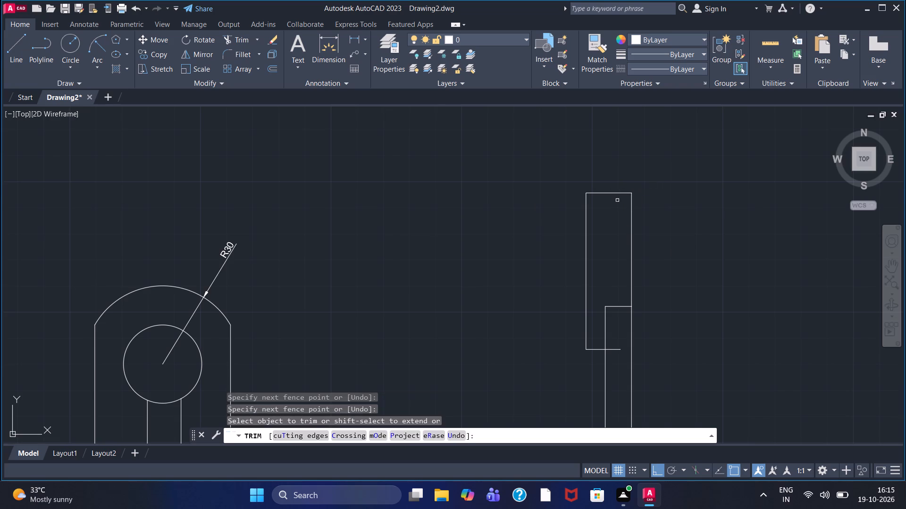
pyautogui.moveTo(611, 365); pyautogui.dragTo(613, 340)
# With Ortho off, draw a diagonal rib line from the base's top-right corner up across the upright, ending past its left edge.
pyautogui.scroll(-1, 625, 343)
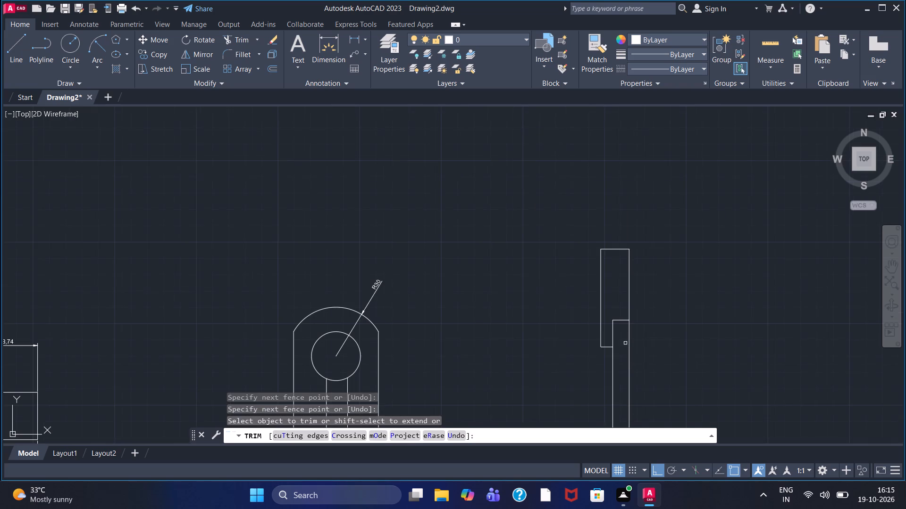
pyautogui.moveTo(693, 346); pyautogui.dragTo(663, 257, button='middle')
pyautogui.scroll(-2, 663, 257)
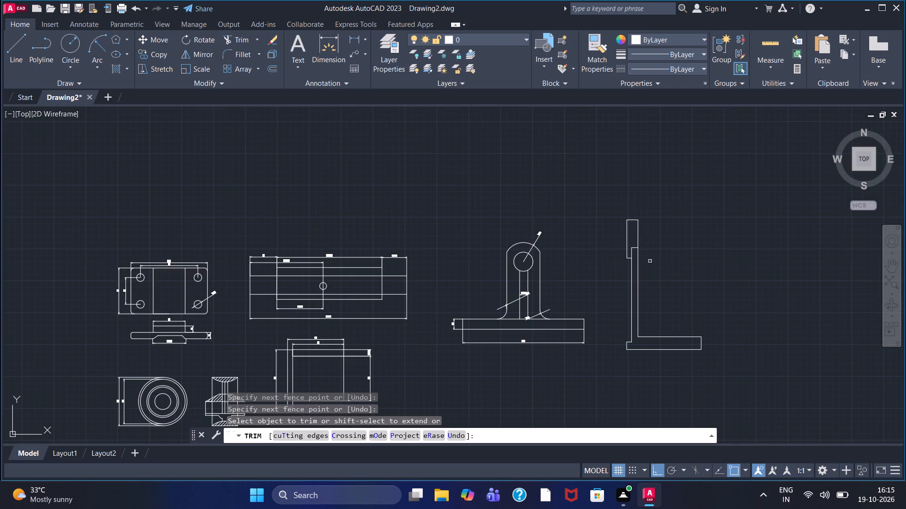
pyautogui.scroll(1, 620, 304)
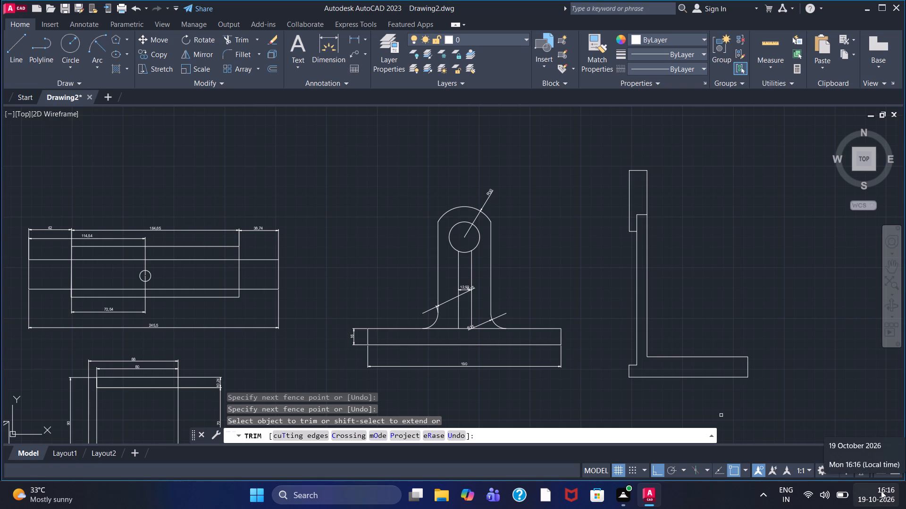
pyautogui.click(18, 45)
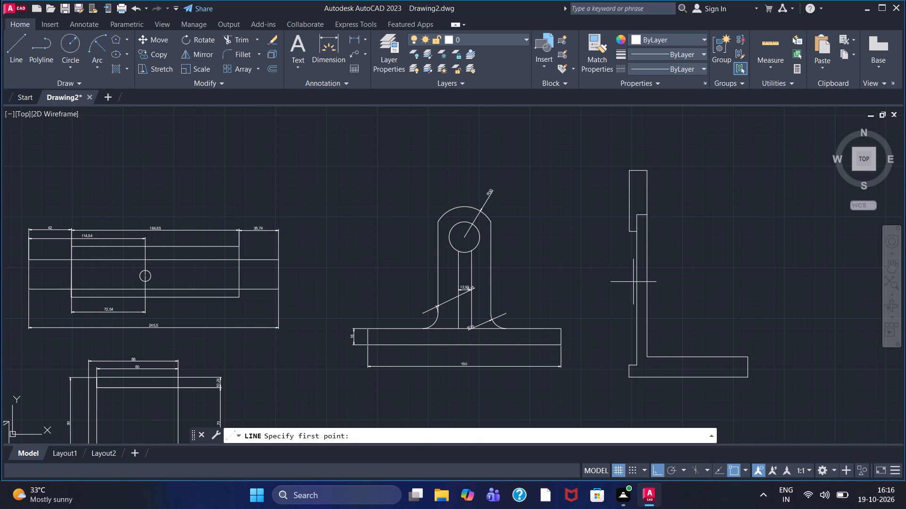
pyautogui.click(750, 355)
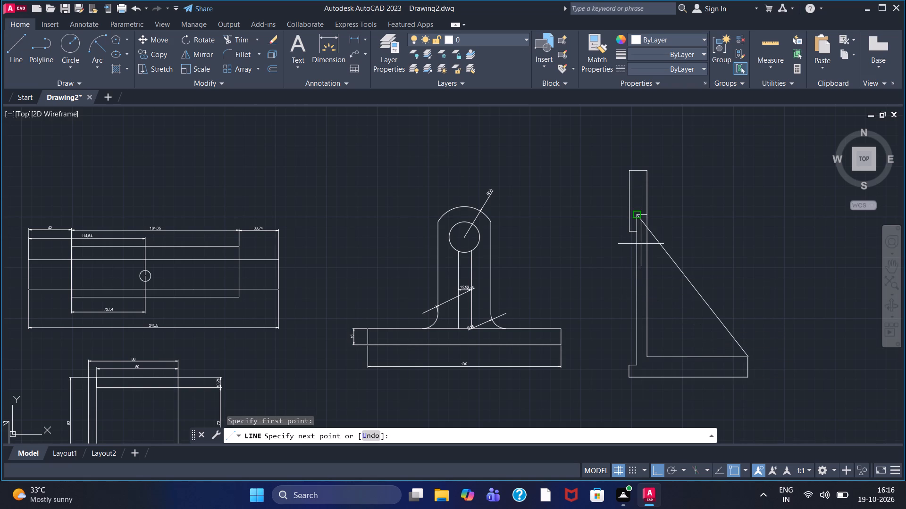
pyautogui.press('F8')
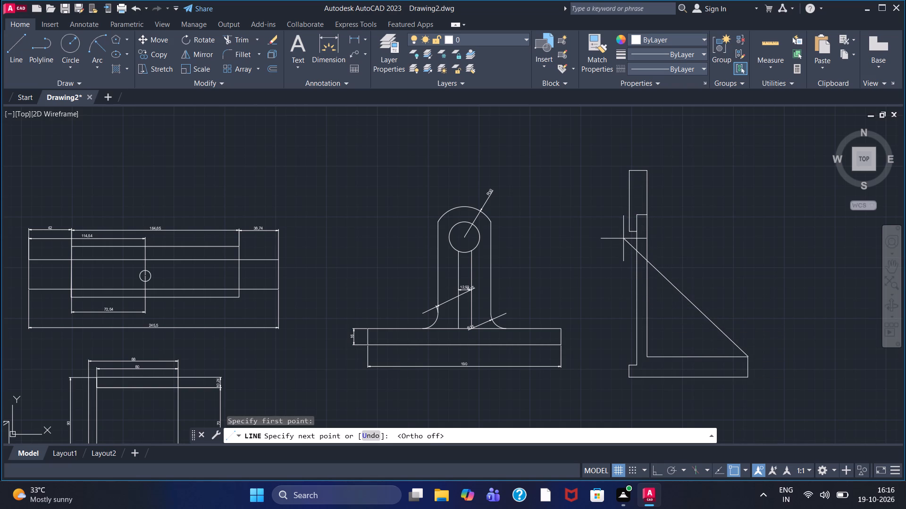
pyautogui.click(623, 238)
pyautogui.press('Escape')
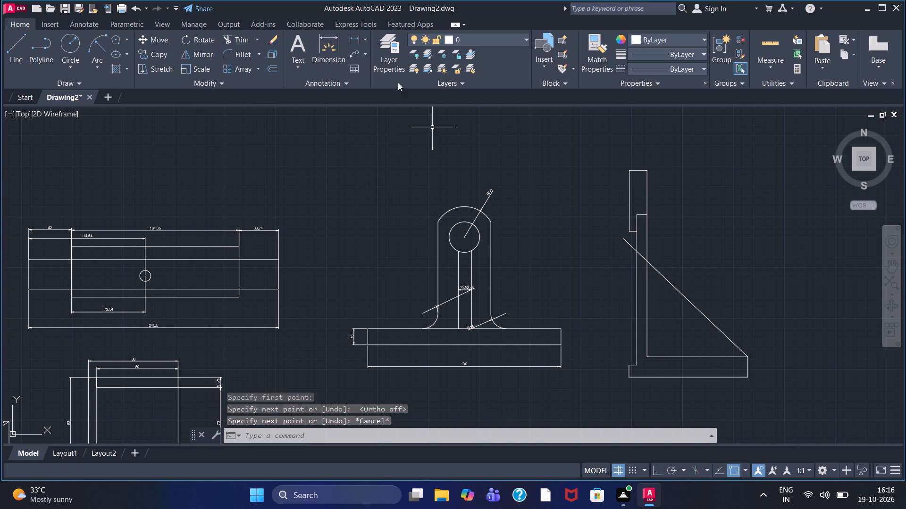
# Trim the diagonal line's portions left of and inside the upright so it ends at the upright's right edge.
pyautogui.click(249, 43)
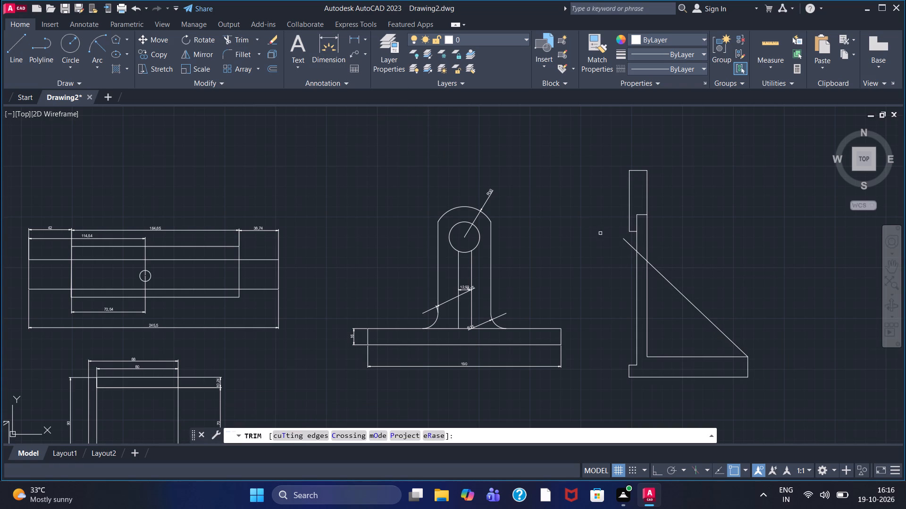
pyautogui.scroll(2, 611, 243)
pyautogui.moveTo(646, 246); pyautogui.dragTo(651, 230)
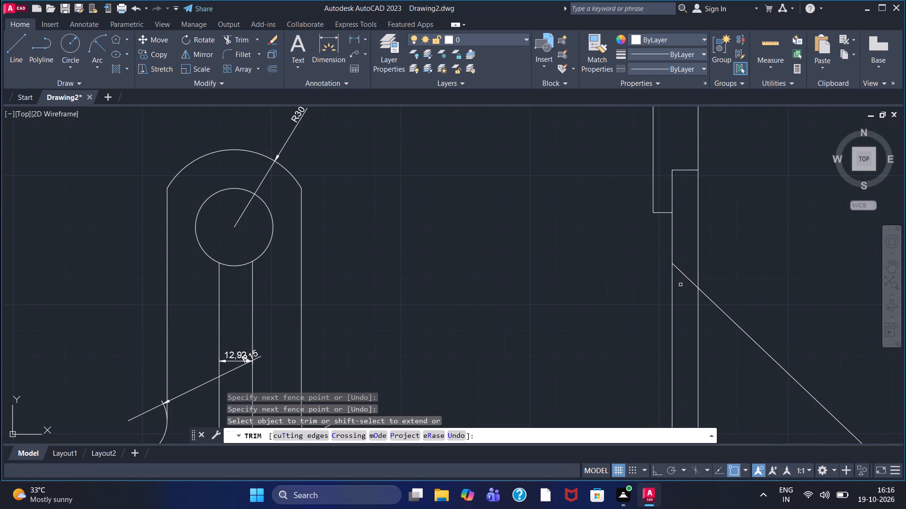
pyautogui.moveTo(681, 278); pyautogui.dragTo(683, 258)
pyautogui.press('Escape')
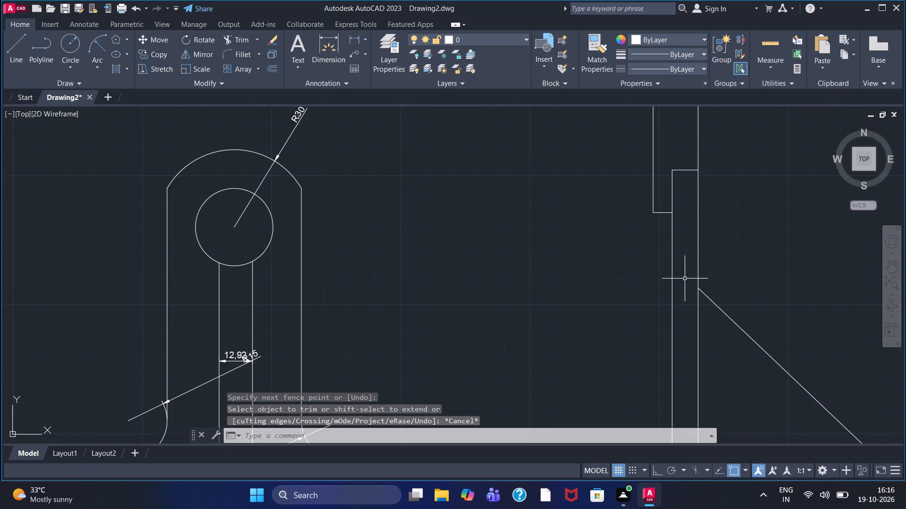
# Add a linear dimension for the upper block's width above its top edge.
pyautogui.scroll(-1, 677, 301)
pyautogui.scroll(-1, 635, 298)
pyautogui.moveTo(630, 293); pyautogui.dragTo(606, 263, button='middle')
pyautogui.scroll(-1, 606, 263)
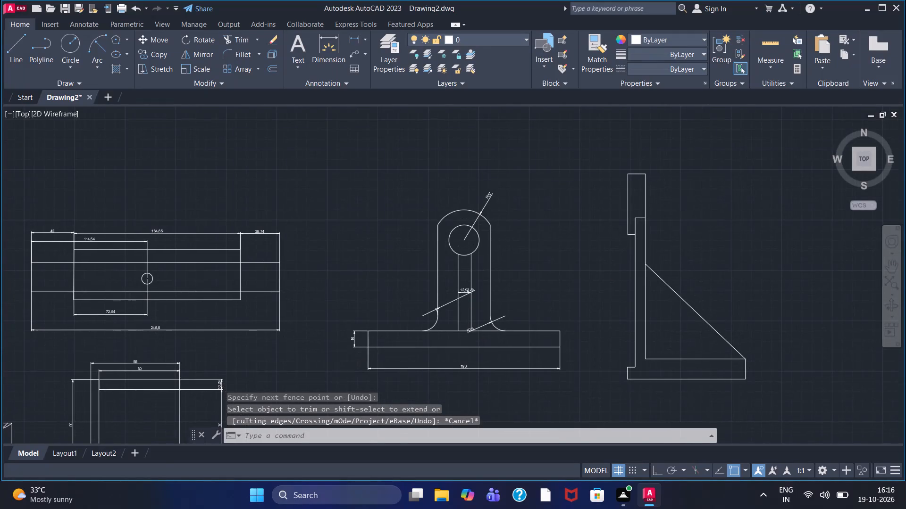
pyautogui.scroll(1, 606, 262)
pyautogui.moveTo(606, 262); pyautogui.dragTo(595, 258, button='middle')
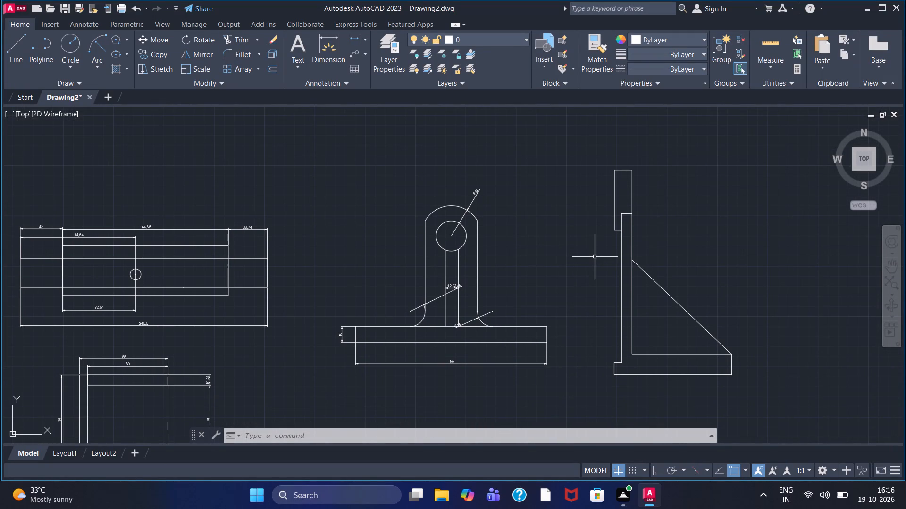
pyautogui.moveTo(587, 223); pyautogui.dragTo(589, 254, button='middle')
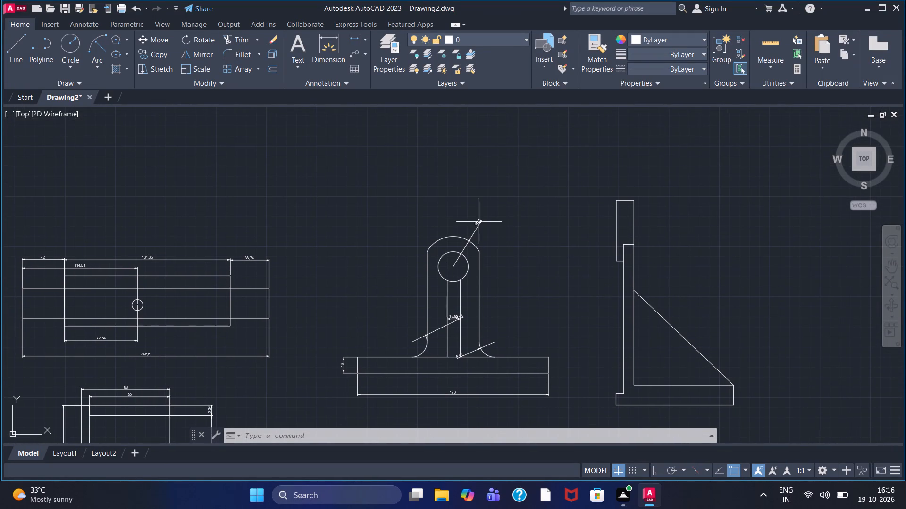
pyautogui.click(355, 41)
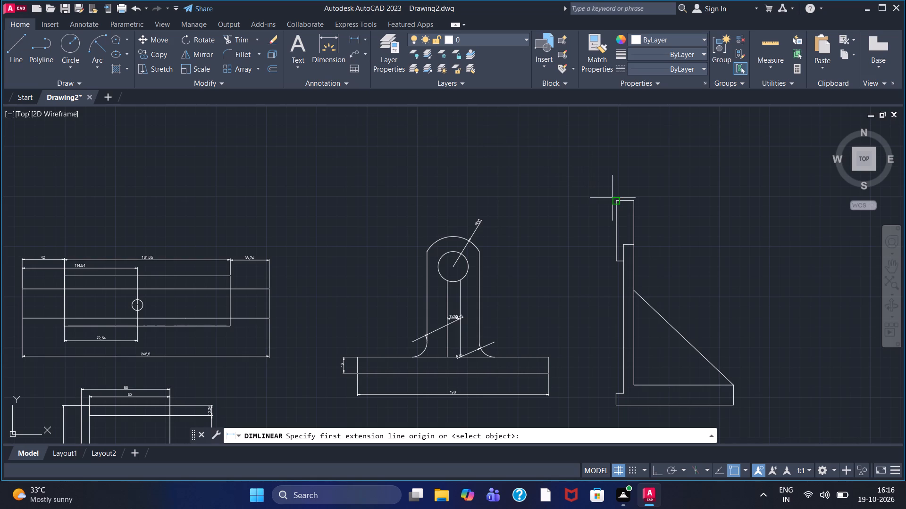
pyautogui.doubleClick(616, 198)
pyautogui.click(637, 201)
pyautogui.click(630, 175)
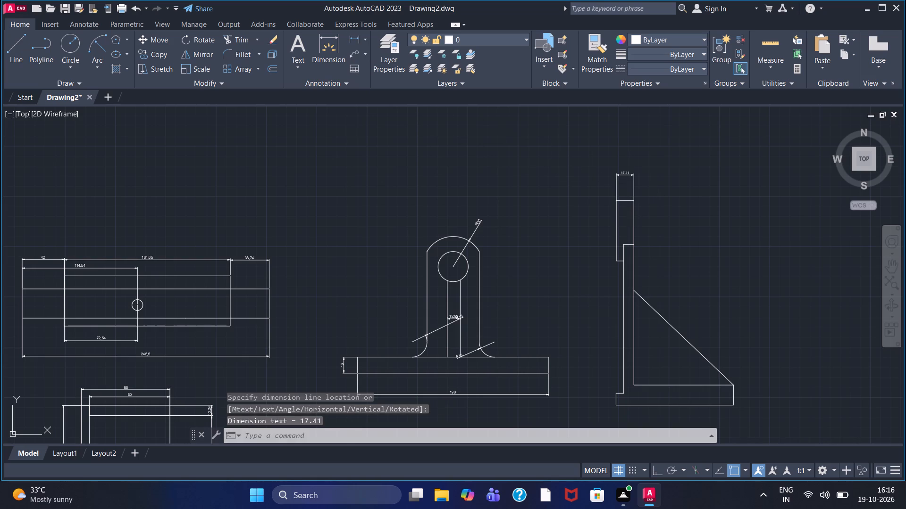
# Add a vertical linear dimension from the midpoint of the upper block's left edge to its bottom-left corner, placed left of the block.
pyautogui.scroll(3, 627, 172)
pyautogui.scroll(-2, 627, 172)
pyautogui.scroll(1, 623, 188)
pyautogui.moveTo(623, 188); pyautogui.dragTo(621, 178, button='middle')
pyautogui.scroll(-1, 621, 178)
pyautogui.moveTo(618, 189); pyautogui.dragTo(609, 166, button='middle')
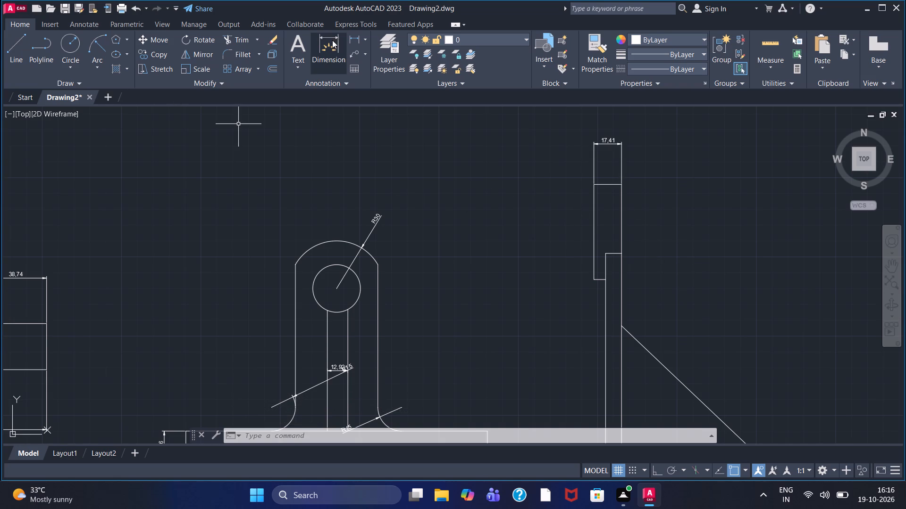
pyautogui.click(353, 40)
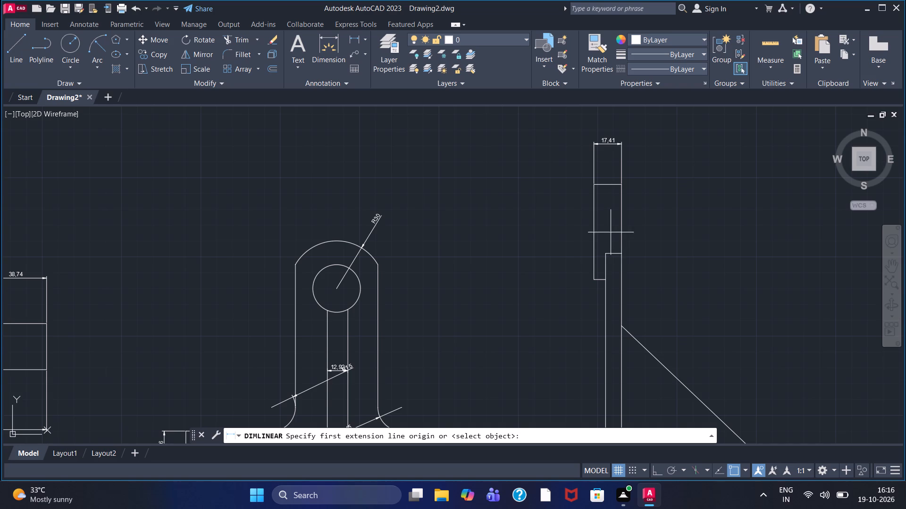
pyautogui.click(594, 230)
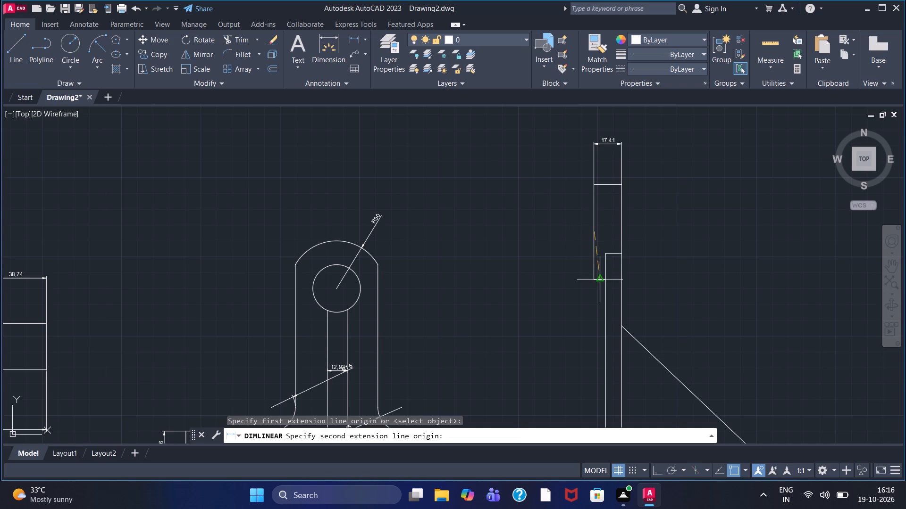
pyautogui.click(596, 285)
pyautogui.click(551, 269)
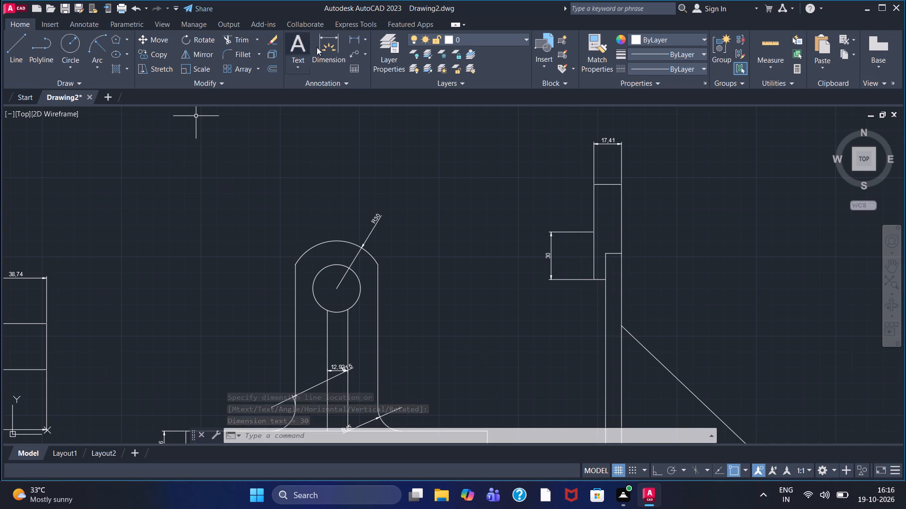
# Add a vertical linear dimension for the diagonal rib's height, placed to the right of the side view.
pyautogui.click(352, 39)
pyautogui.scroll(-1, 484, 330)
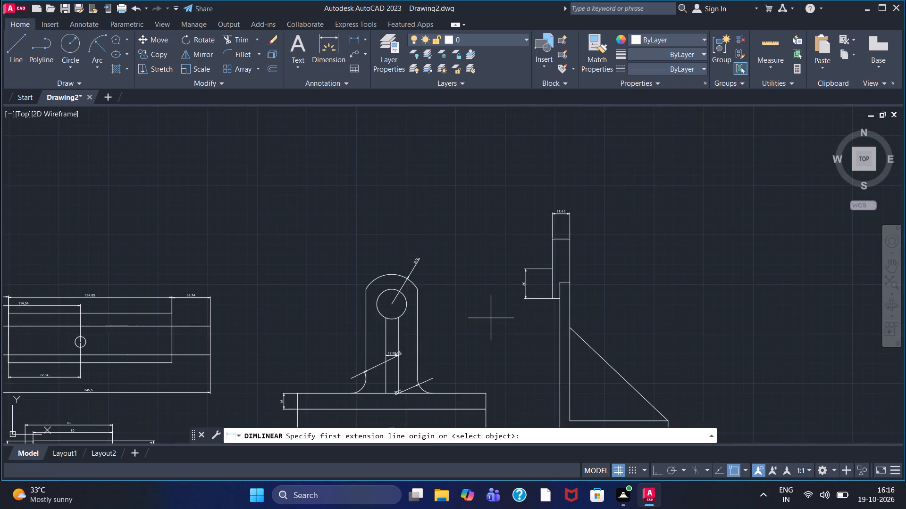
pyautogui.moveTo(492, 319); pyautogui.dragTo(431, 224, button='middle')
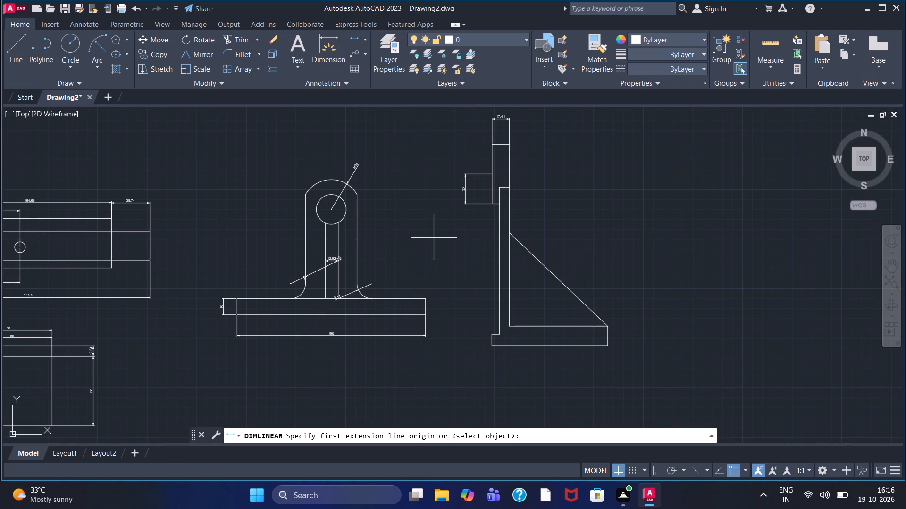
pyautogui.click(511, 238)
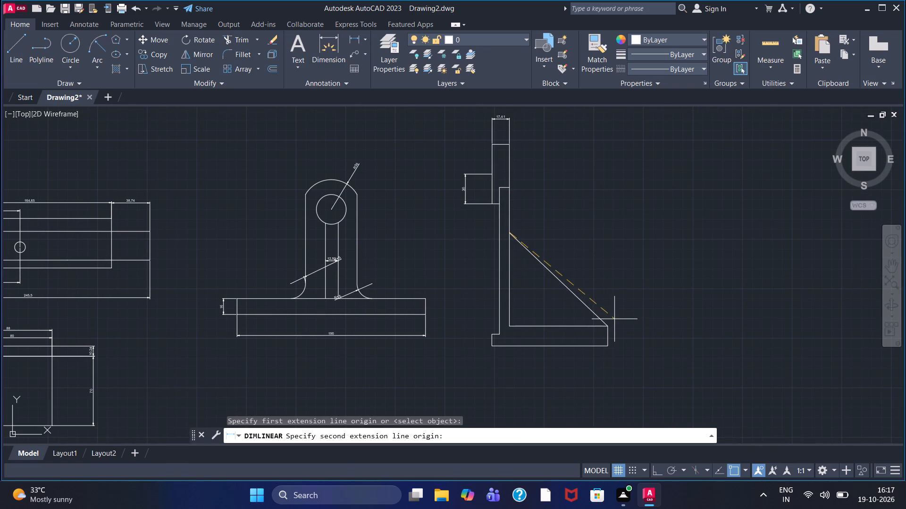
pyautogui.click(607, 324)
pyautogui.click(634, 285)
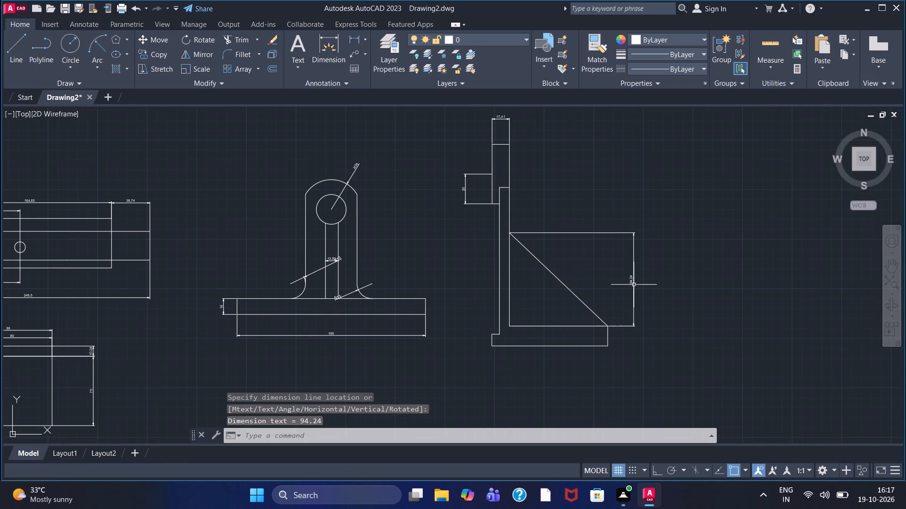
# Add a horizontal linear dimension for the base's full bottom width, placed below the side view.
pyautogui.scroll(2, 632, 284)
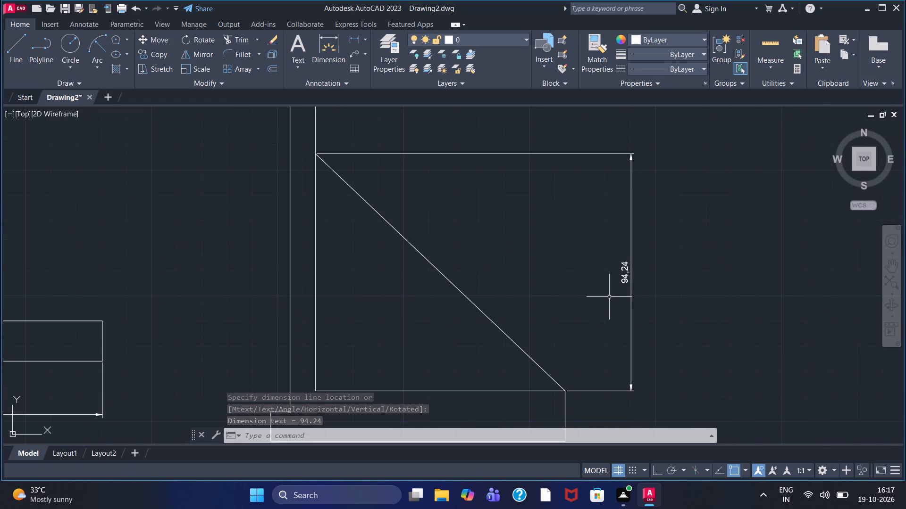
pyautogui.scroll(-1, 462, 280)
pyautogui.moveTo(455, 276); pyautogui.dragTo(465, 217, button='middle')
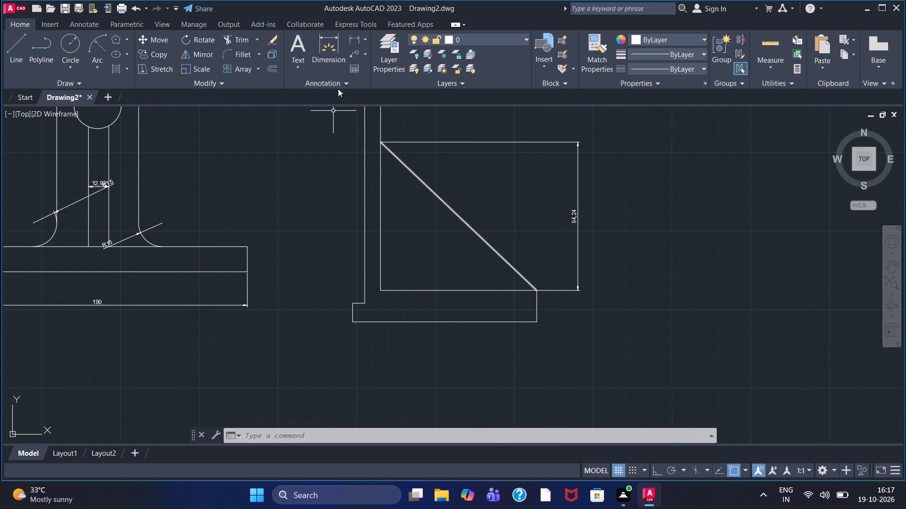
pyautogui.click(357, 40)
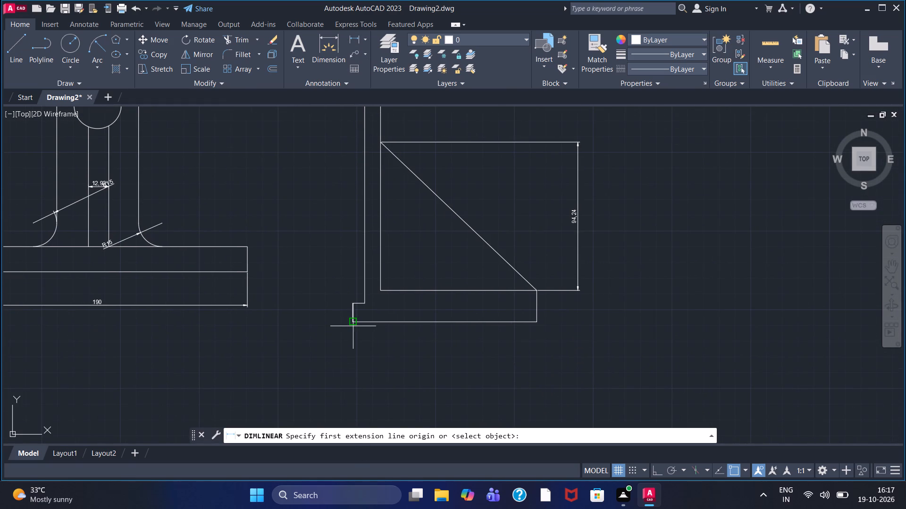
pyautogui.click(353, 326)
pyautogui.click(533, 321)
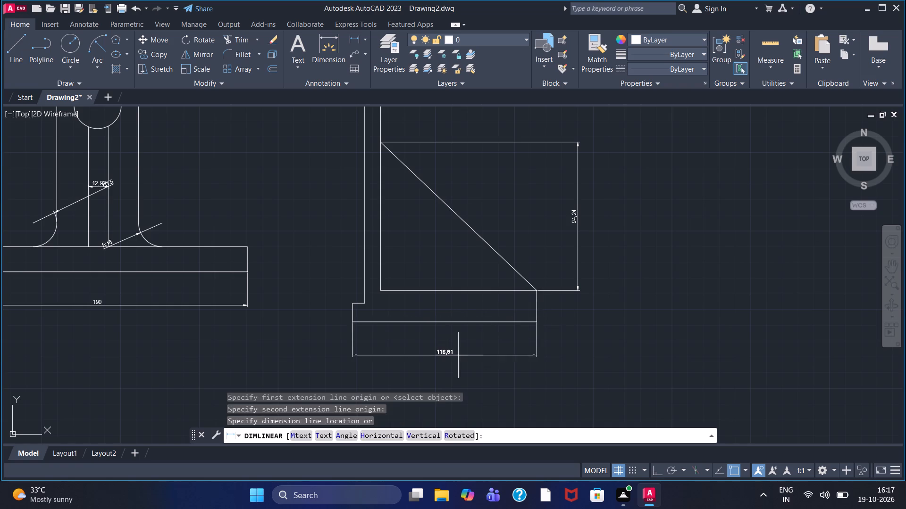
pyautogui.click(454, 356)
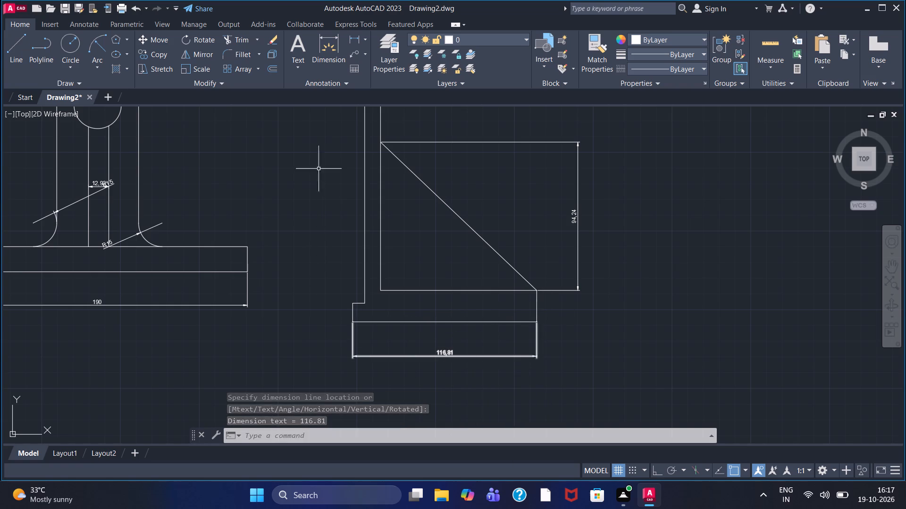
# Add a vertical linear dimension from the base's upper-left corner to the rib's bottom-left corner, placed left of the base.
pyautogui.click(355, 42)
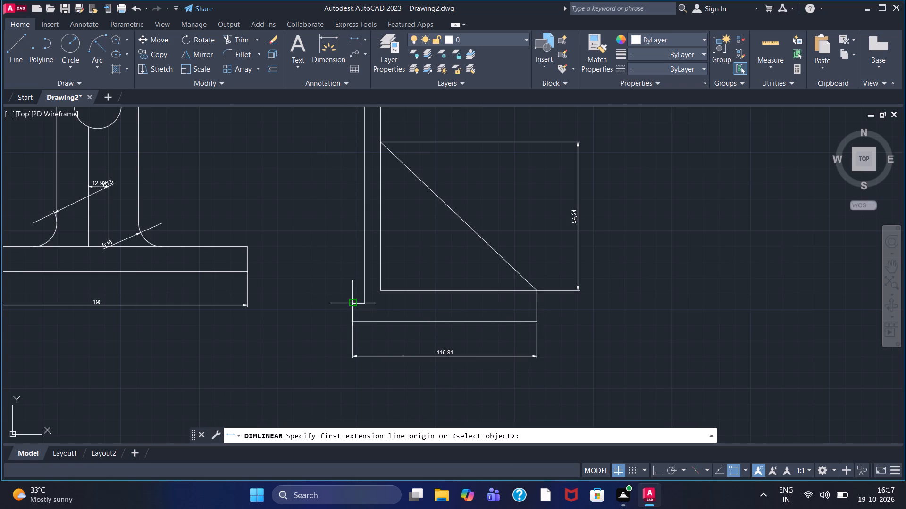
pyautogui.click(352, 304)
pyautogui.click(383, 287)
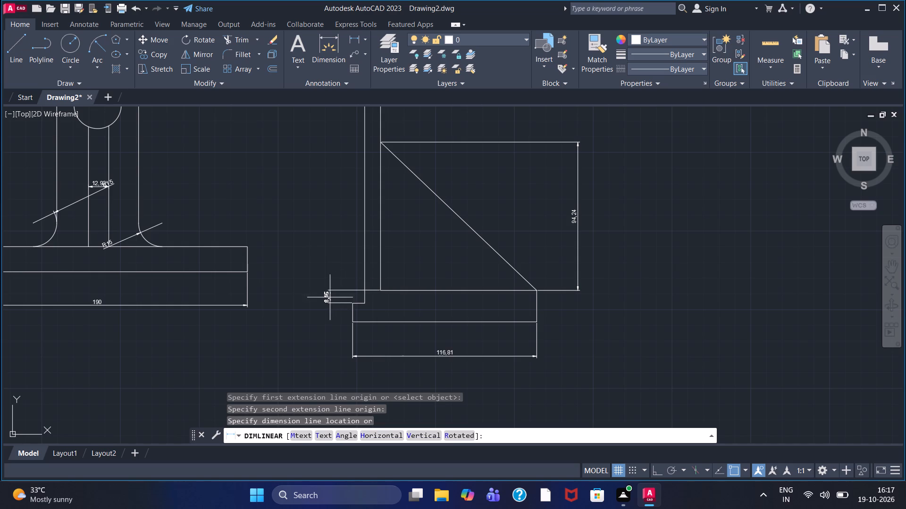
pyautogui.click(333, 289)
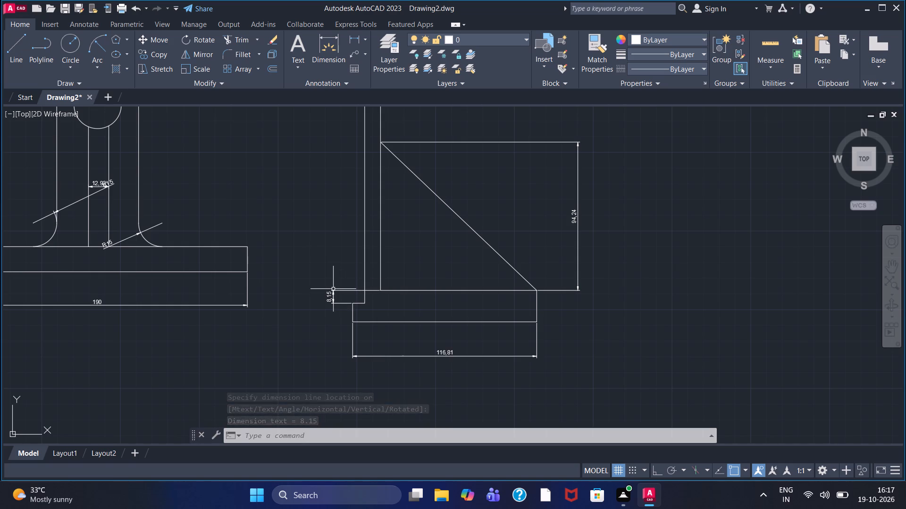
# Review the overall layout of all the part views in the drawing.
pyautogui.scroll(-1, 341, 291)
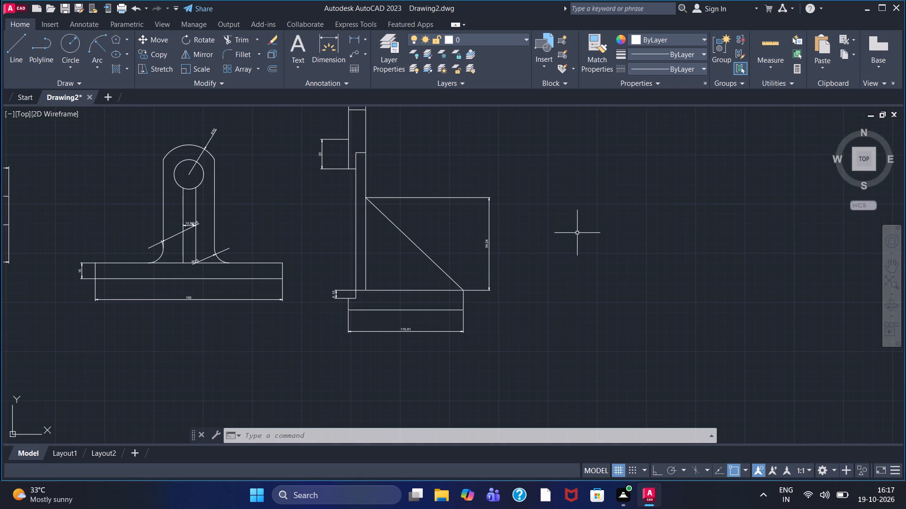
pyautogui.scroll(-1, 577, 233)
pyautogui.moveTo(515, 180); pyautogui.dragTo(558, 267, button='middle')
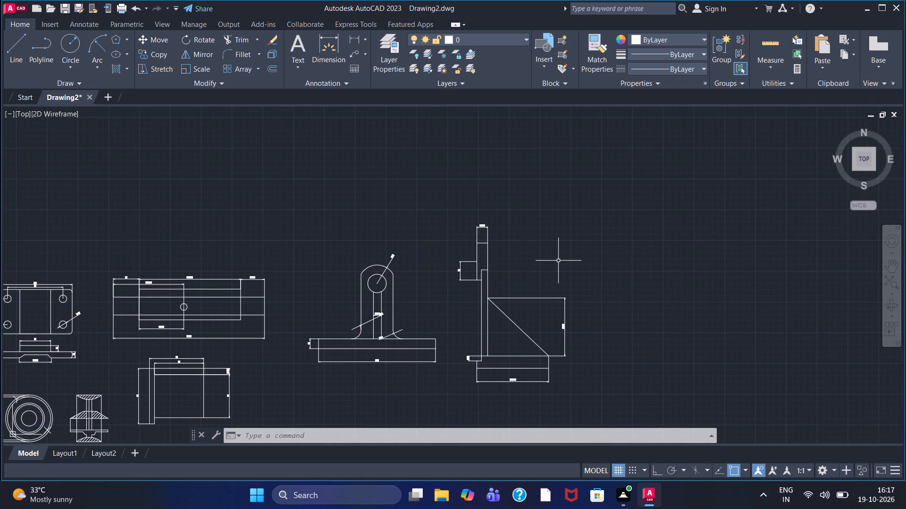
pyautogui.scroll(-1, 558, 260)
pyautogui.moveTo(439, 234); pyautogui.dragTo(443, 190, button='middle')
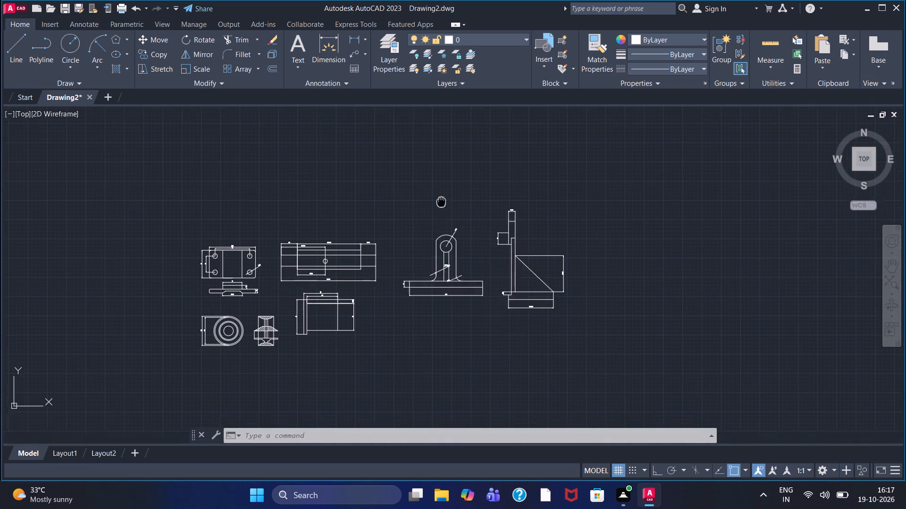
pyautogui.moveTo(443, 190); pyautogui.dragTo(443, 190, button='middle')
pyautogui.scroll(1, 404, 225)
pyautogui.moveTo(394, 271); pyautogui.dragTo(423, 255, button='middle')
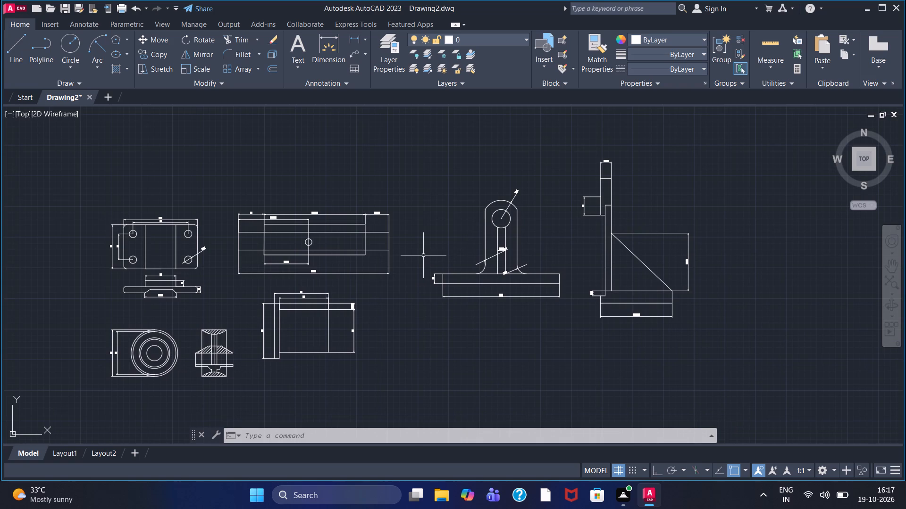
# Start a Gradient fill and set both gradient colours to 147,39,143.
pyautogui.moveTo(220, 183); pyautogui.dragTo(283, 164, button='middle')
pyautogui.scroll(1, 255, 211)
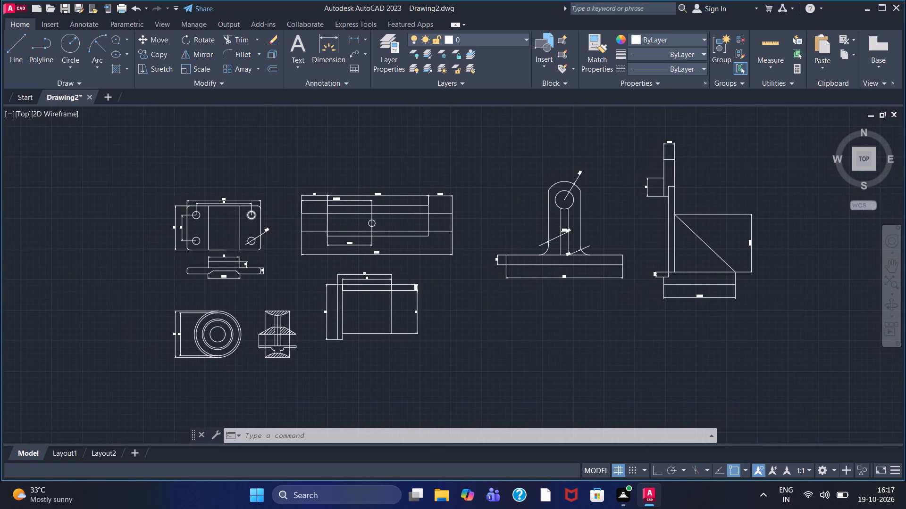
pyautogui.click(126, 65)
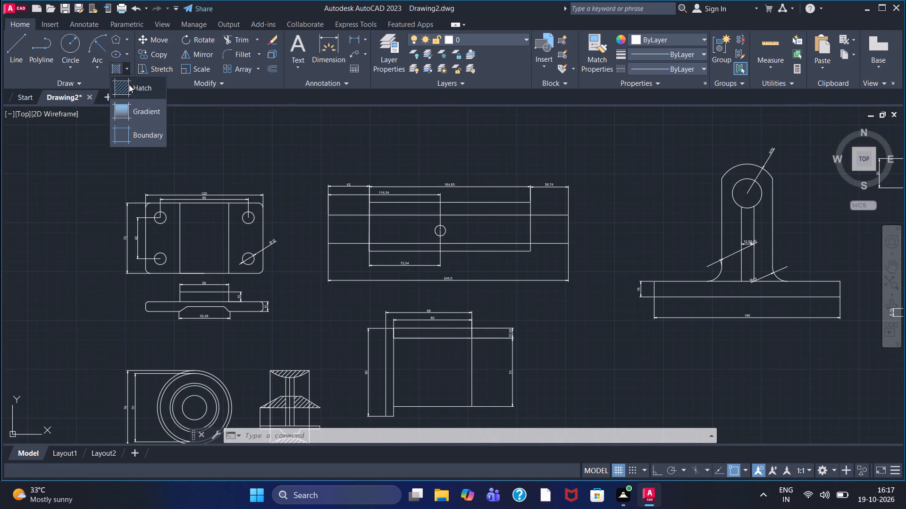
pyautogui.click(139, 107)
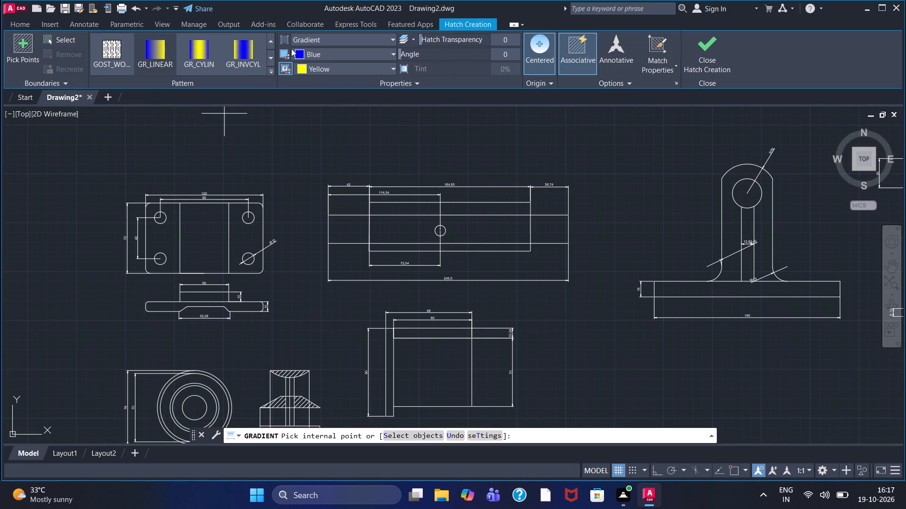
pyautogui.click(299, 49)
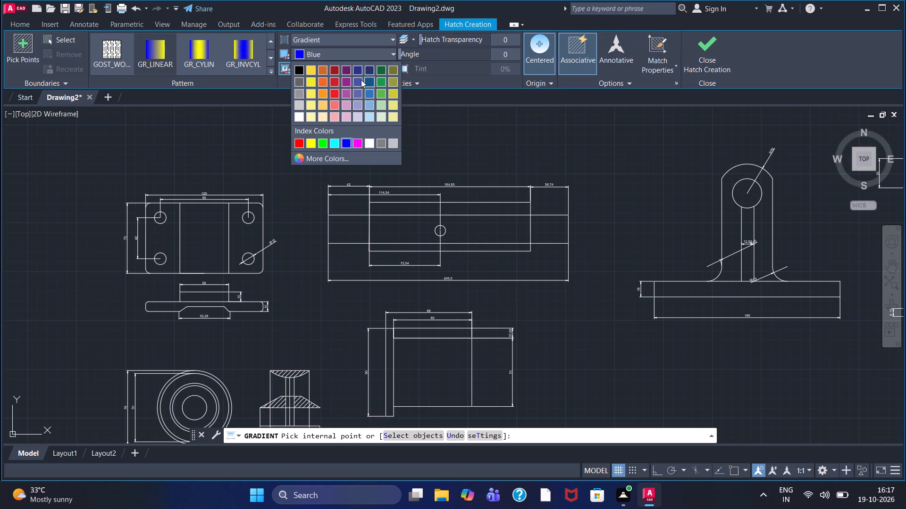
pyautogui.click(347, 82)
pyautogui.click(352, 66)
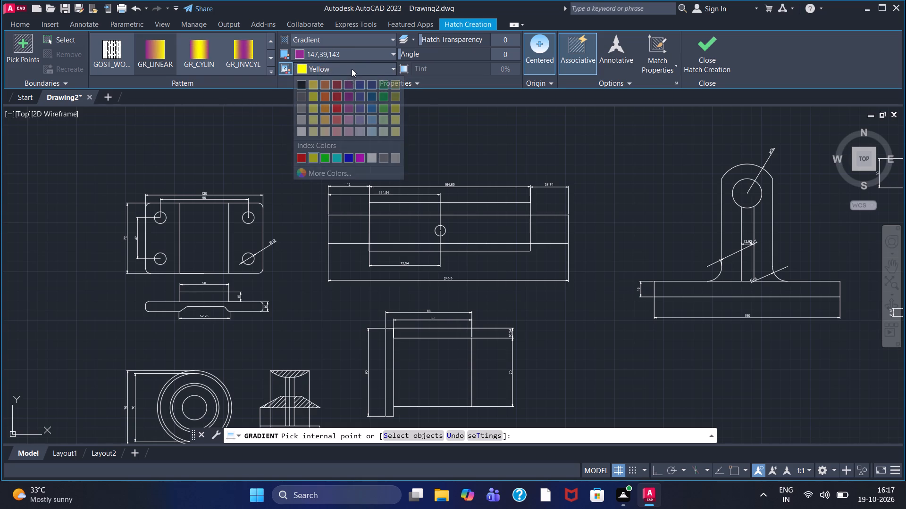
pyautogui.click(346, 91)
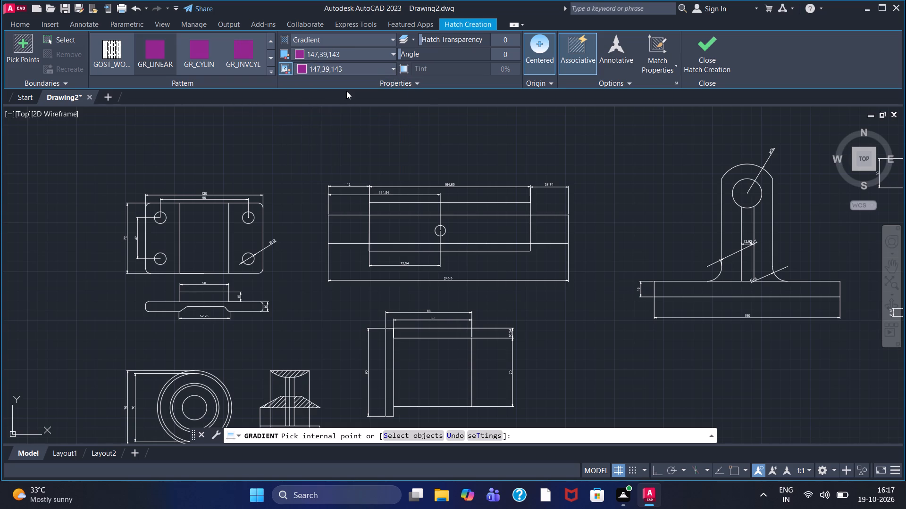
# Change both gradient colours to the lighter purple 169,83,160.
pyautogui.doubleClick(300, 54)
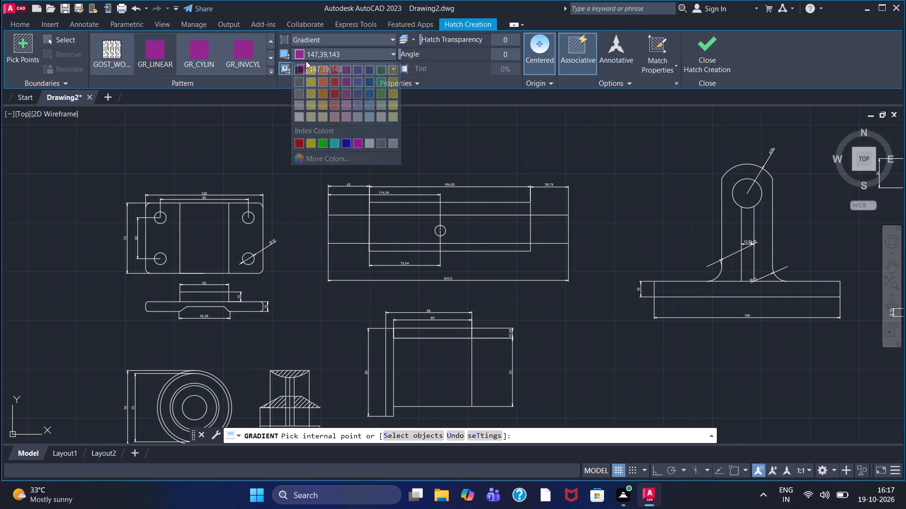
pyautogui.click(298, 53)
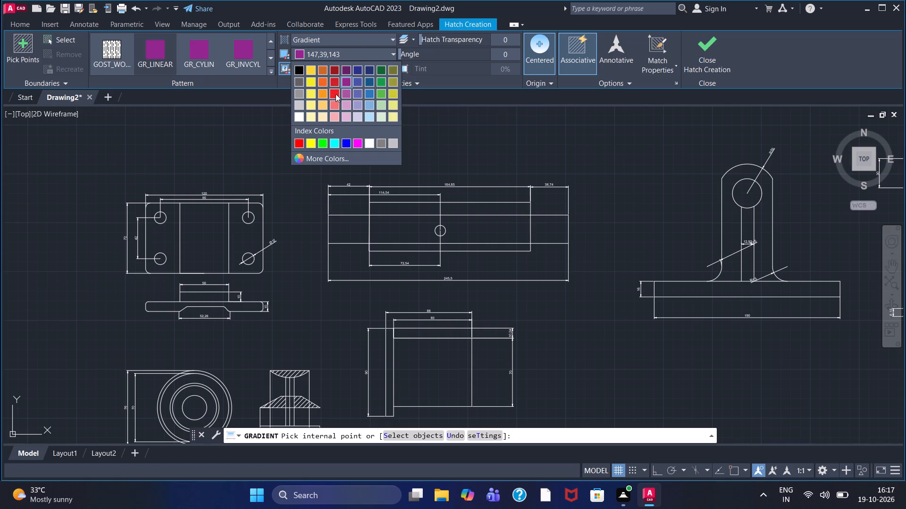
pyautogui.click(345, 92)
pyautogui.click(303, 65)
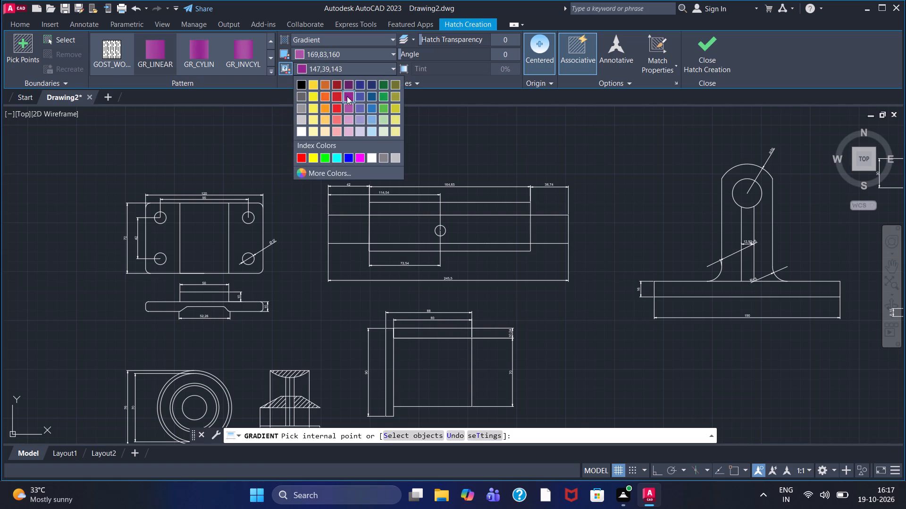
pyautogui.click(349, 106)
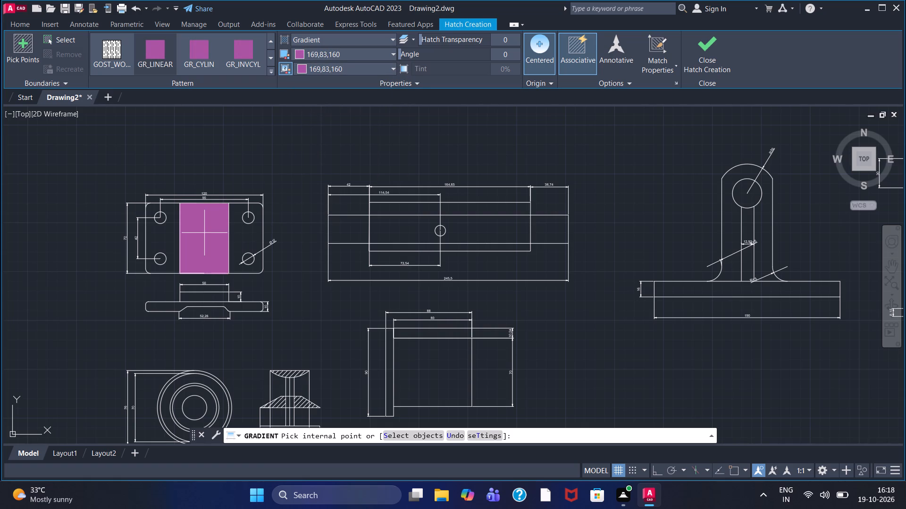
# Fill the middle band and both holed side areas of the four-hole plate with a gradient using 147,39,143 for both colours.
pyautogui.click(296, 54)
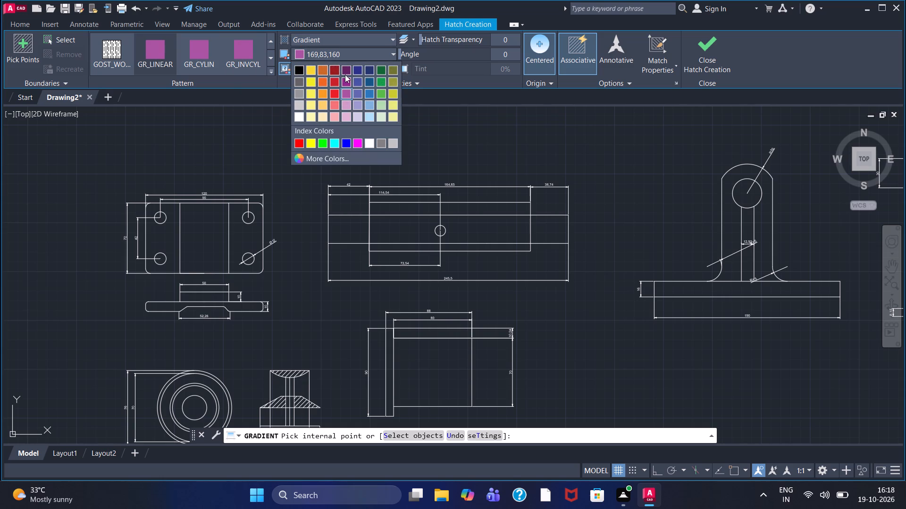
pyautogui.click(345, 81)
pyautogui.click(299, 66)
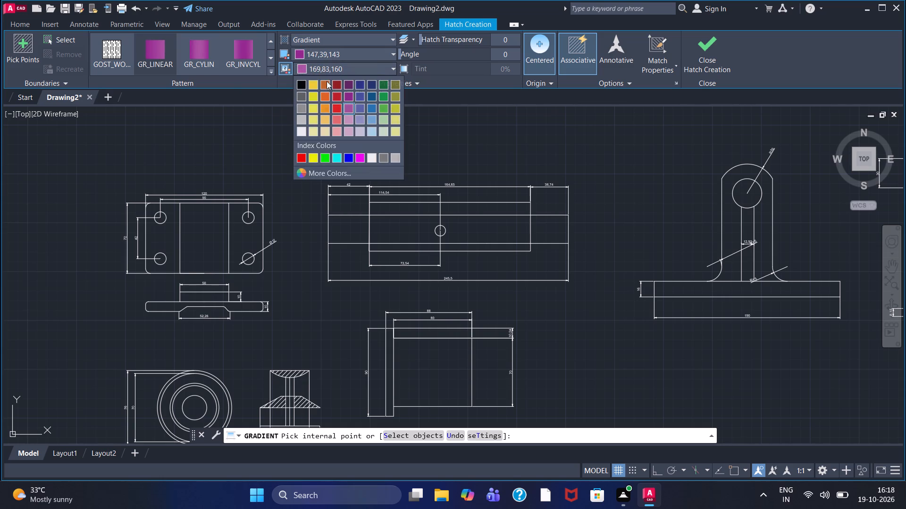
pyautogui.click(349, 95)
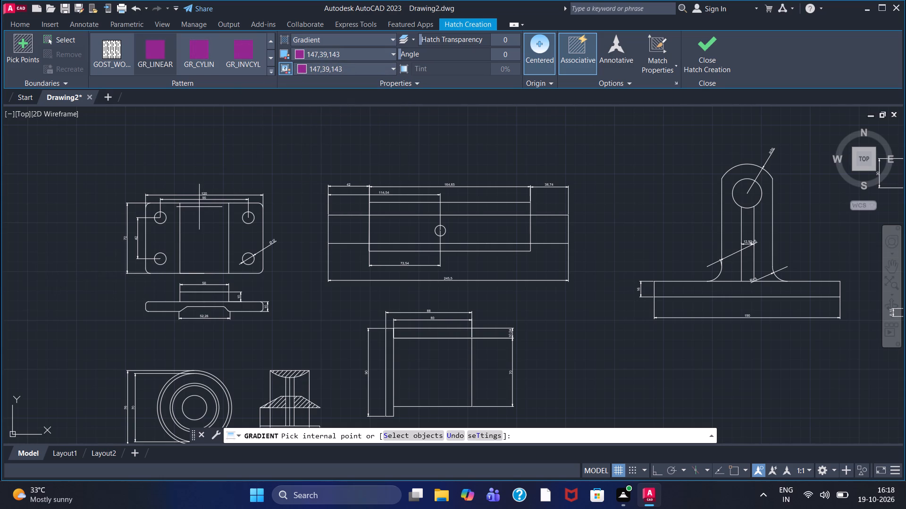
pyautogui.scroll(2, 199, 207)
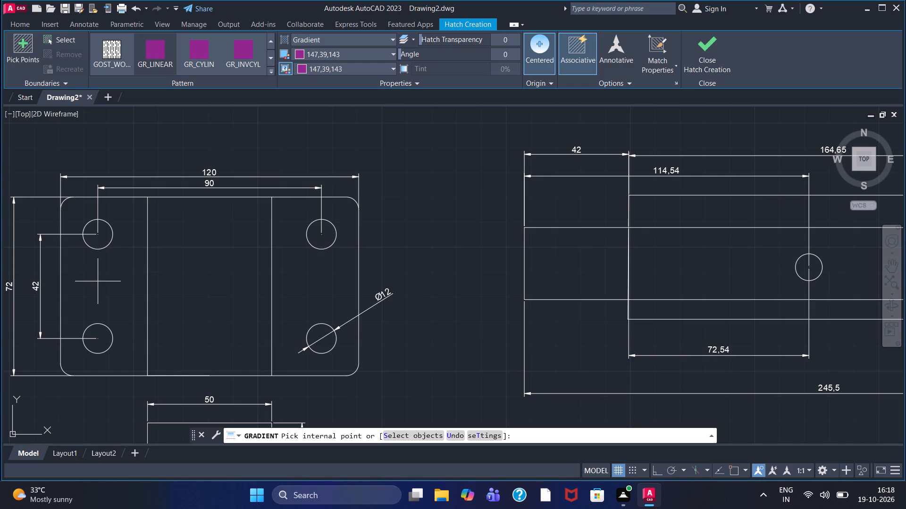
pyautogui.click(98, 281)
pyautogui.click(189, 270)
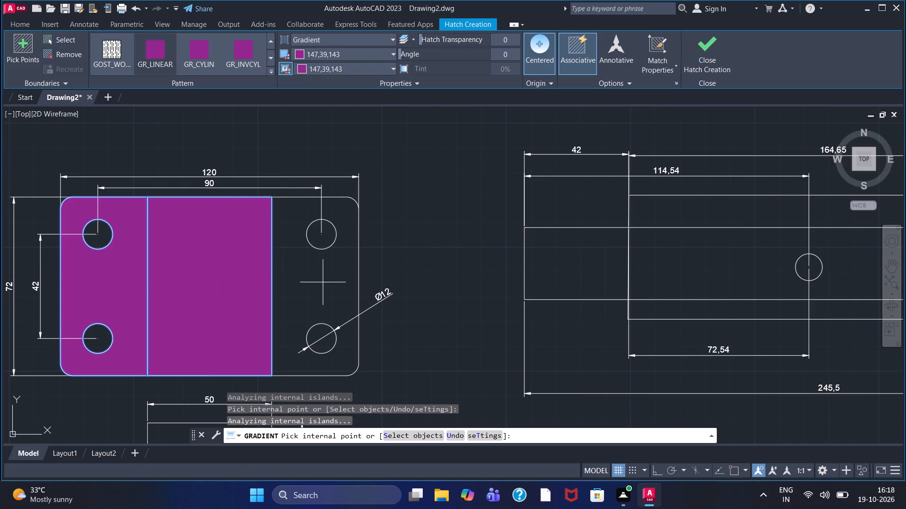
pyautogui.click(323, 282)
pyautogui.scroll(-2, 323, 282)
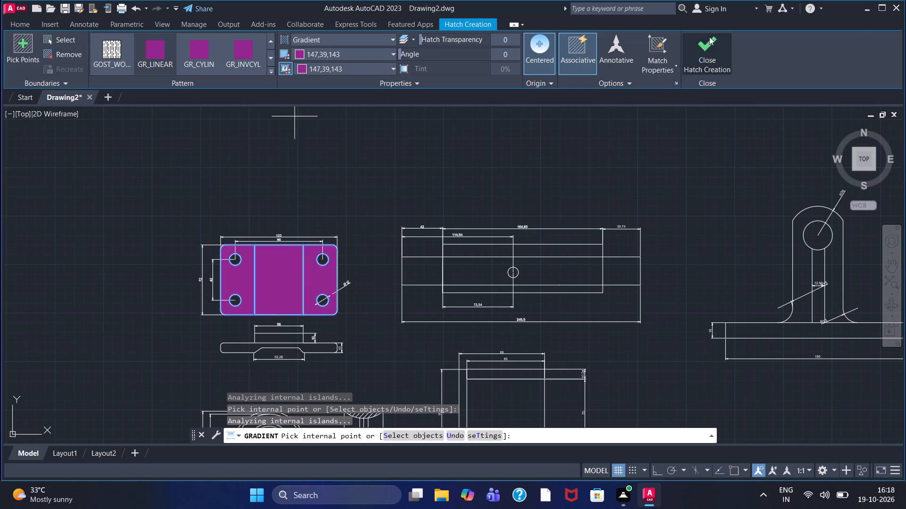
pyautogui.click(709, 37)
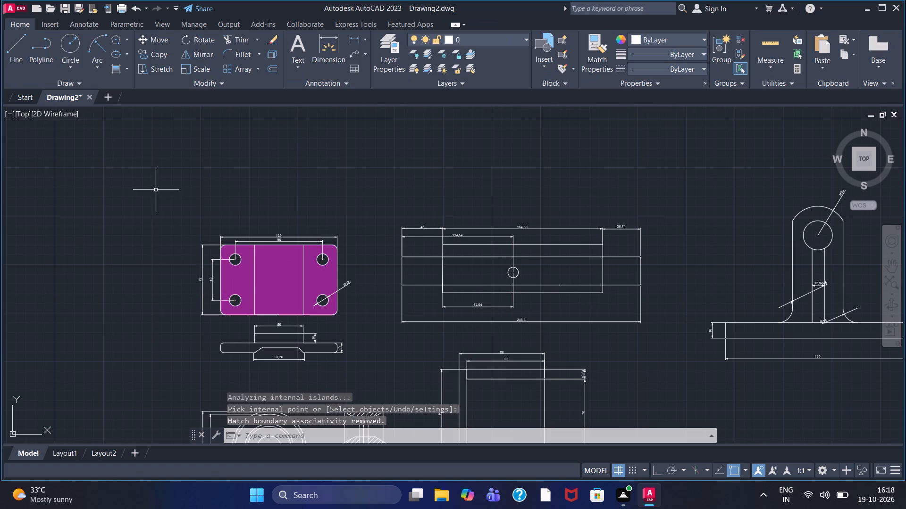
# Fill the base and raised block of the plate's side view with a gradient using 100,33,101 for both colours.
pyautogui.click(120, 68)
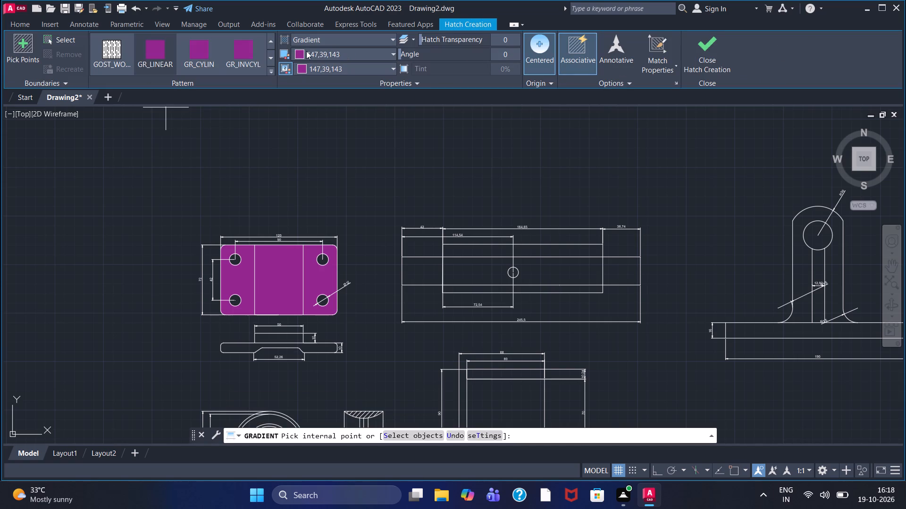
pyautogui.click(298, 55)
pyautogui.click(348, 71)
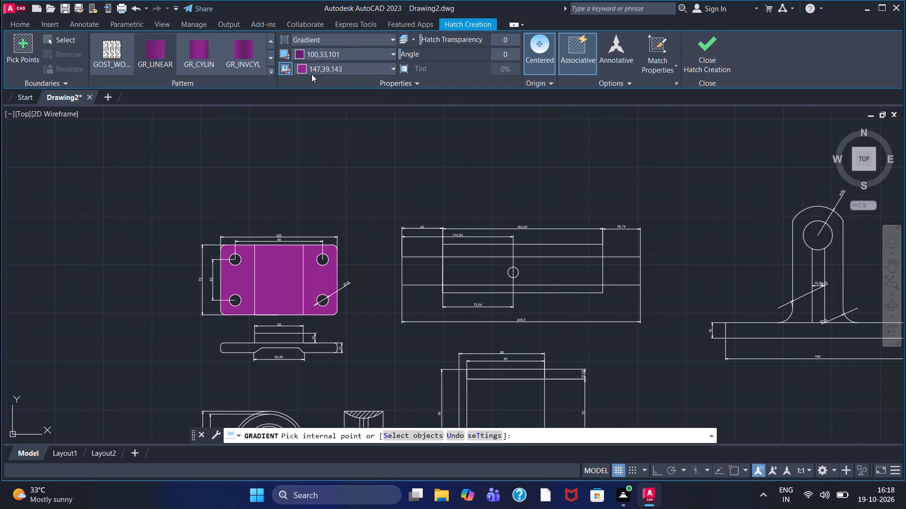
pyautogui.click(303, 67)
pyautogui.click(349, 87)
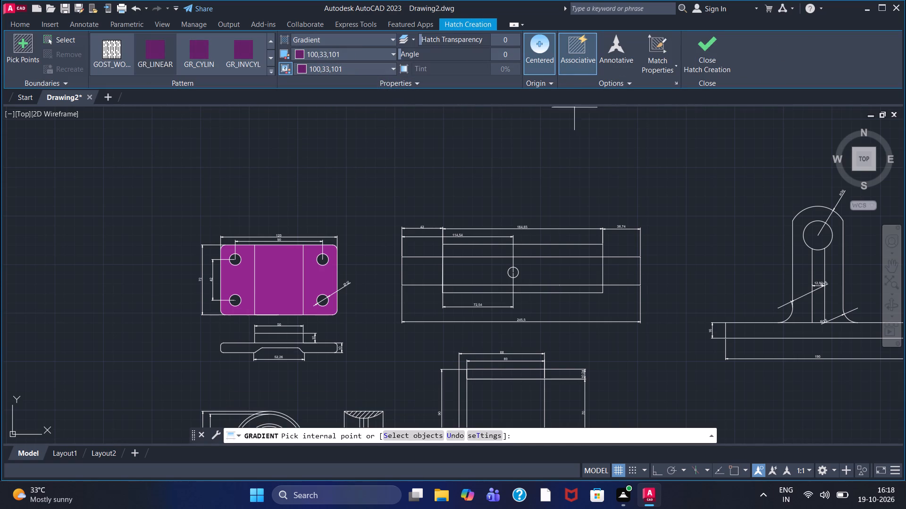
pyautogui.moveTo(337, 314); pyautogui.dragTo(346, 227, button='middle')
pyautogui.scroll(2, 241, 262)
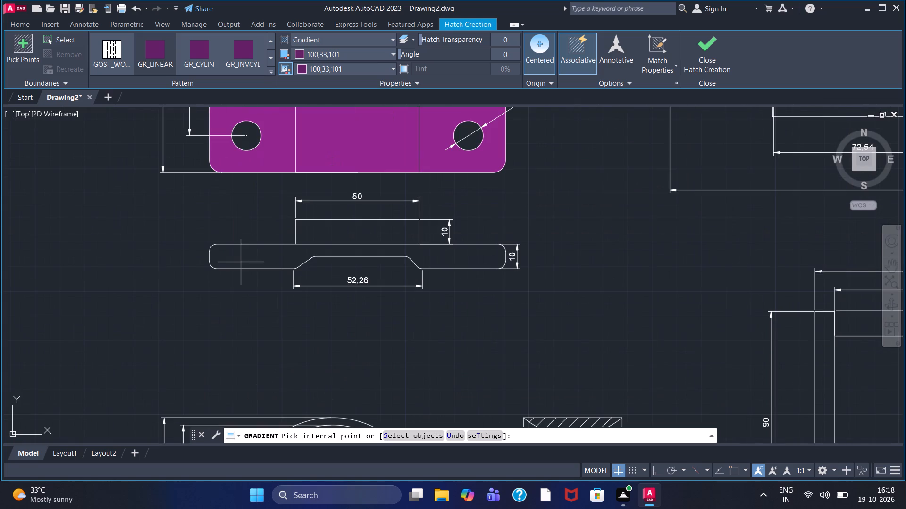
pyautogui.click(247, 257)
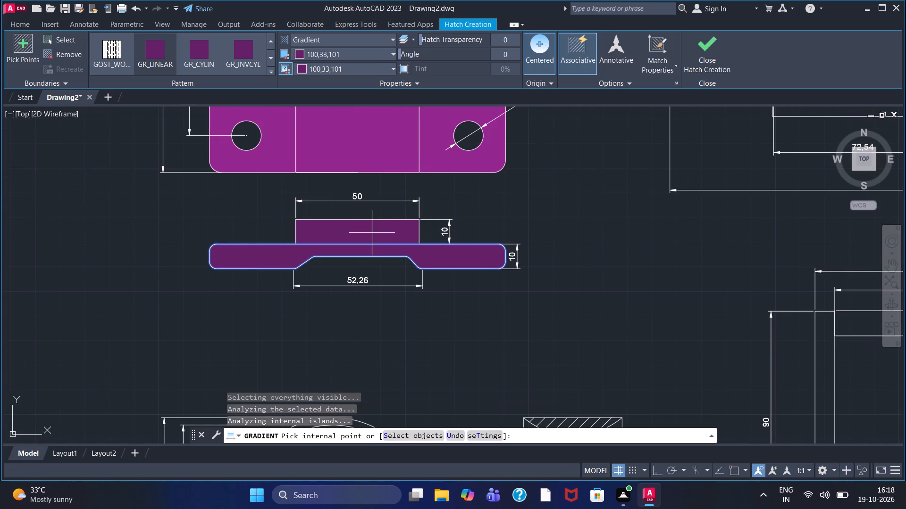
pyautogui.click(372, 233)
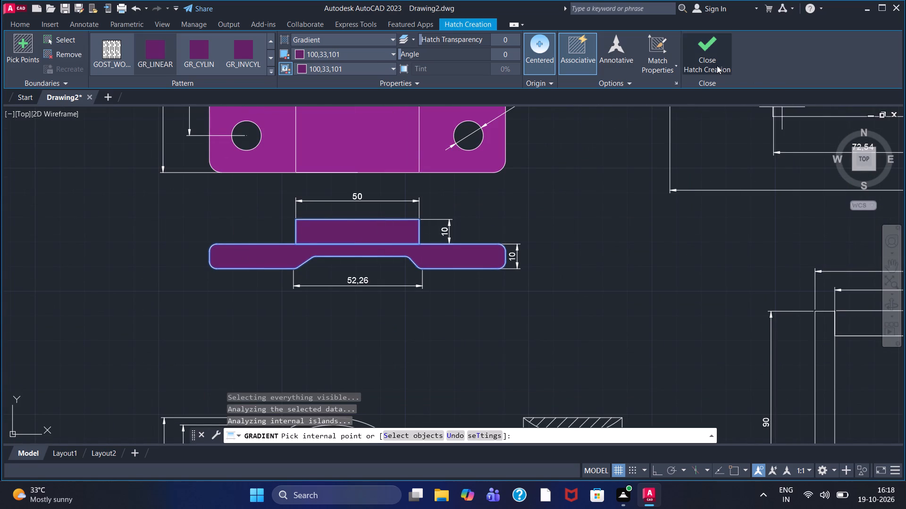
pyautogui.click(717, 66)
# Apply a gradient with both colours Red to the wide bands and outer rim of the concentric-circle view.
pyautogui.scroll(-1, 576, 240)
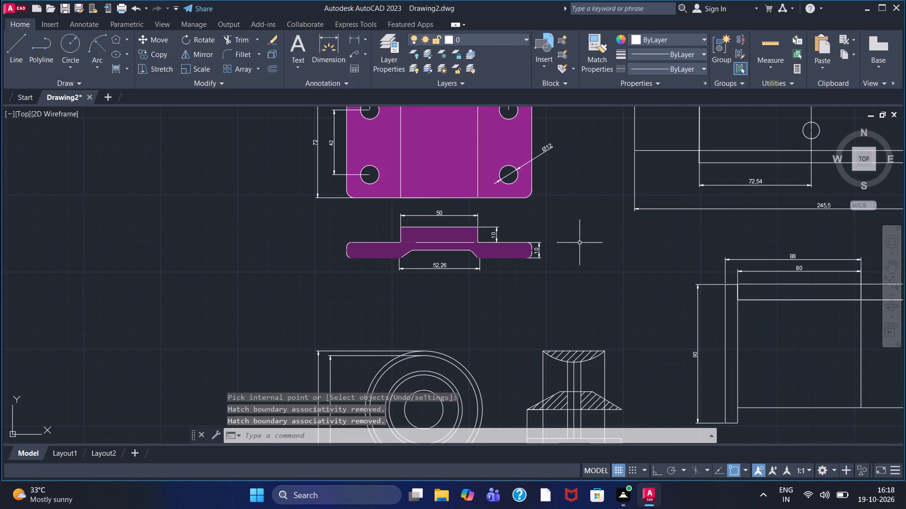
pyautogui.moveTo(579, 243); pyautogui.dragTo(467, 239, button='middle')
pyautogui.scroll(-1, 467, 239)
pyautogui.moveTo(461, 246); pyautogui.dragTo(449, 228, button='middle')
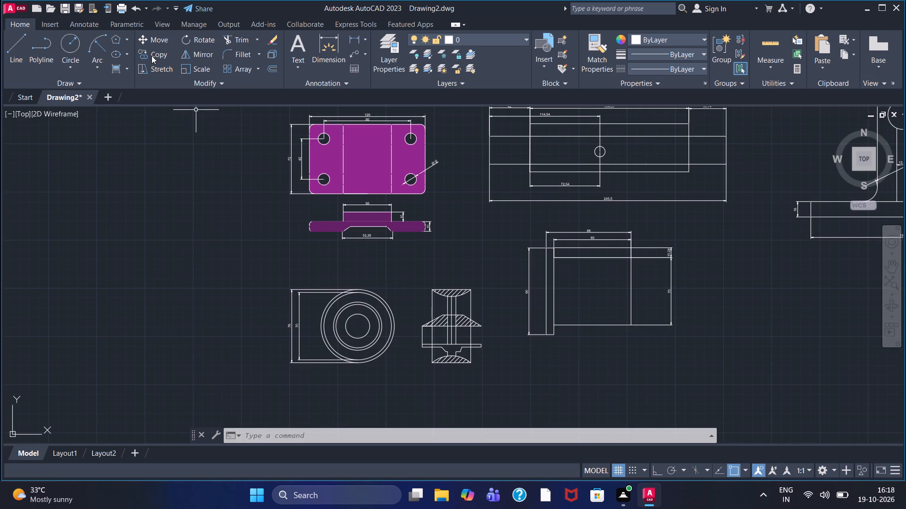
pyautogui.click(114, 67)
pyautogui.click(301, 56)
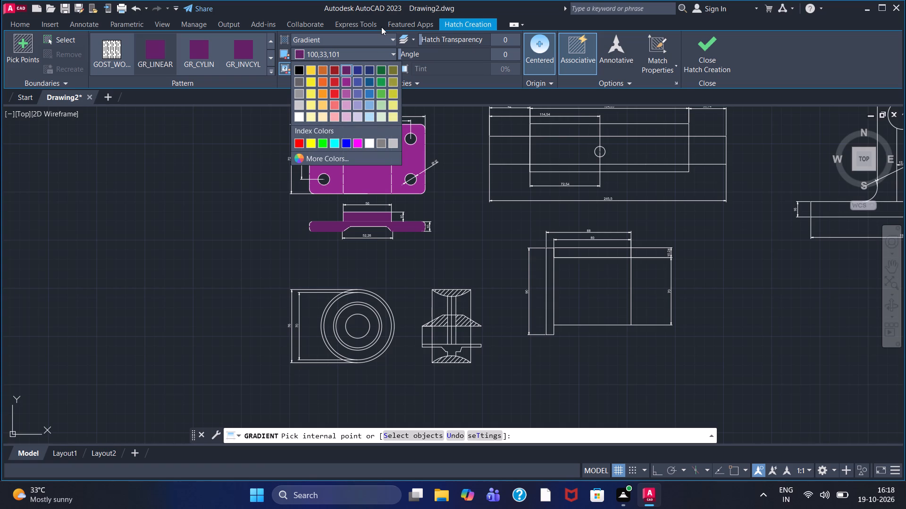
pyautogui.click(302, 142)
pyautogui.click(304, 69)
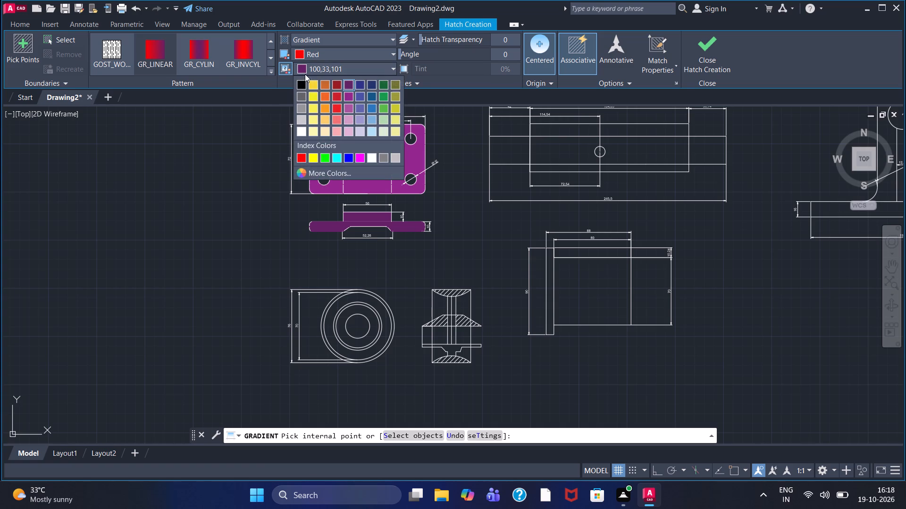
pyautogui.click(304, 156)
pyautogui.scroll(1, 327, 337)
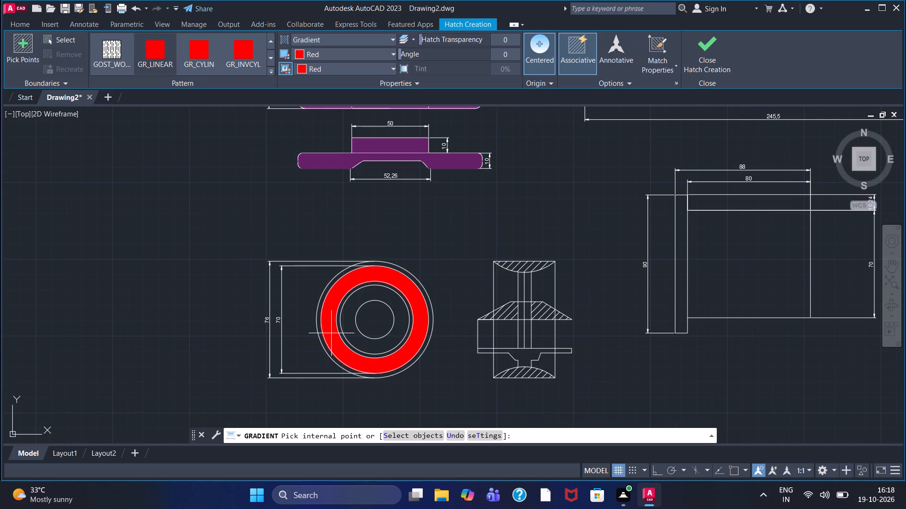
pyautogui.click(341, 290)
pyautogui.scroll(3, 337, 281)
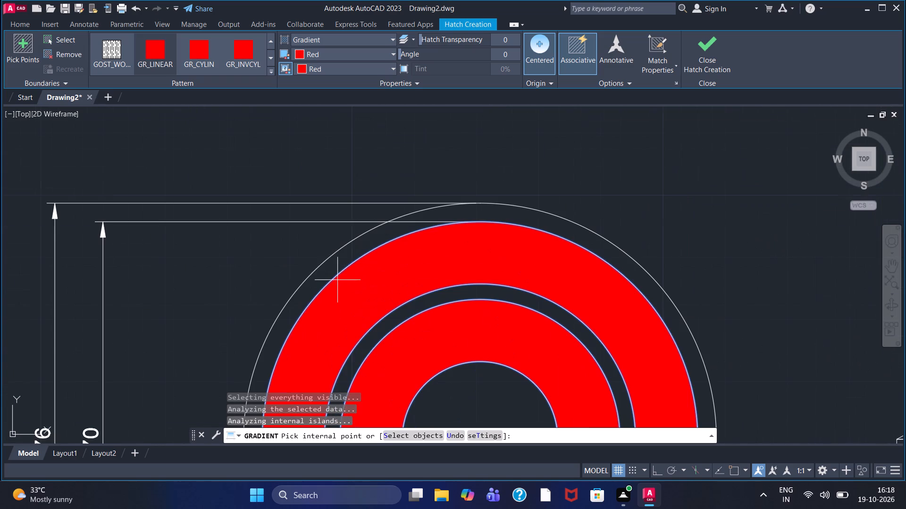
pyautogui.click(358, 247)
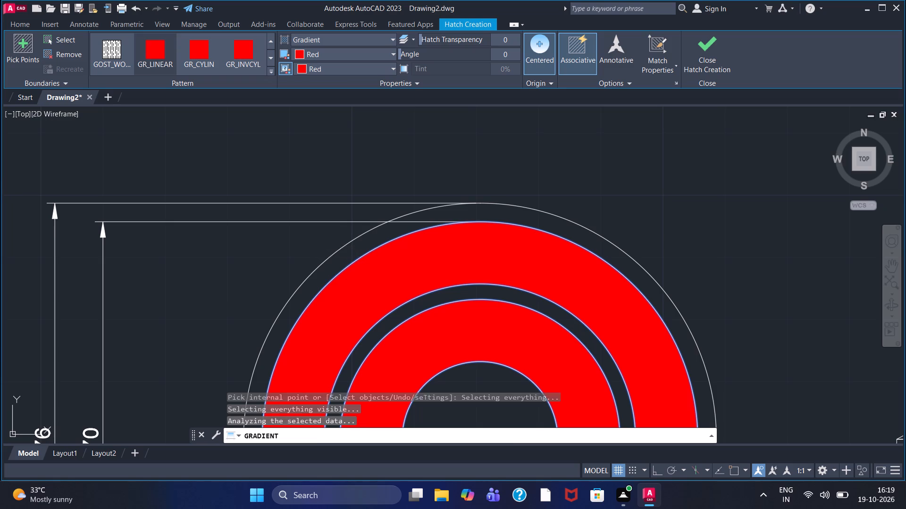
pyautogui.scroll(-2, 402, 299)
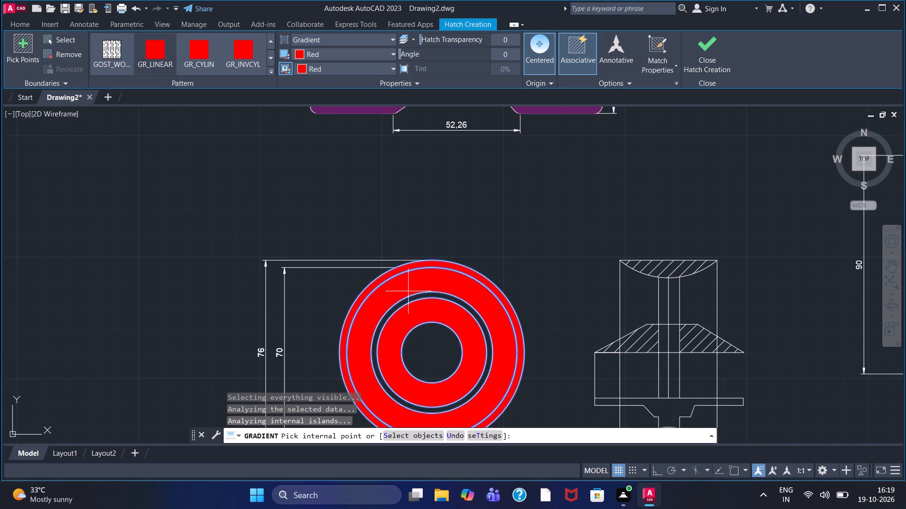
# Add the thin middle ring and the band around the centre hole to the circular view's red gradient, and finish the fill.
pyautogui.moveTo(518, 243); pyautogui.dragTo(503, 197, button='middle')
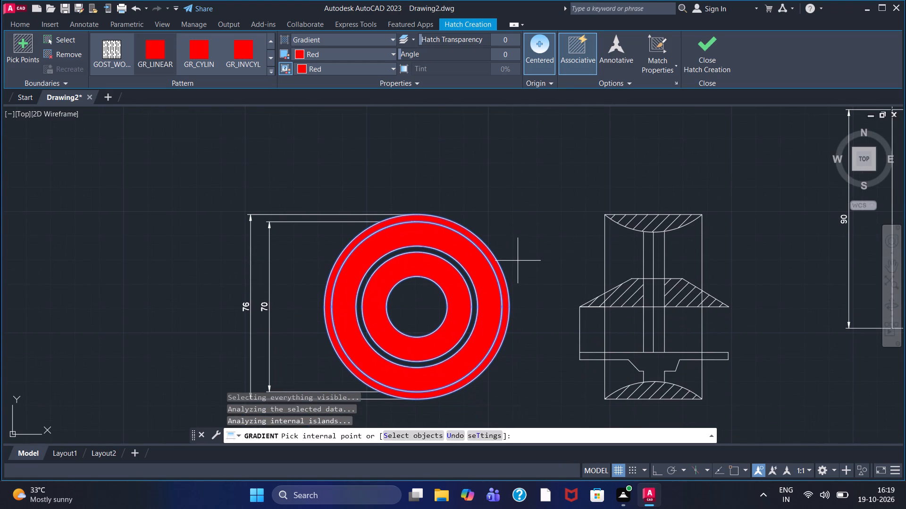
pyautogui.scroll(2, 446, 261)
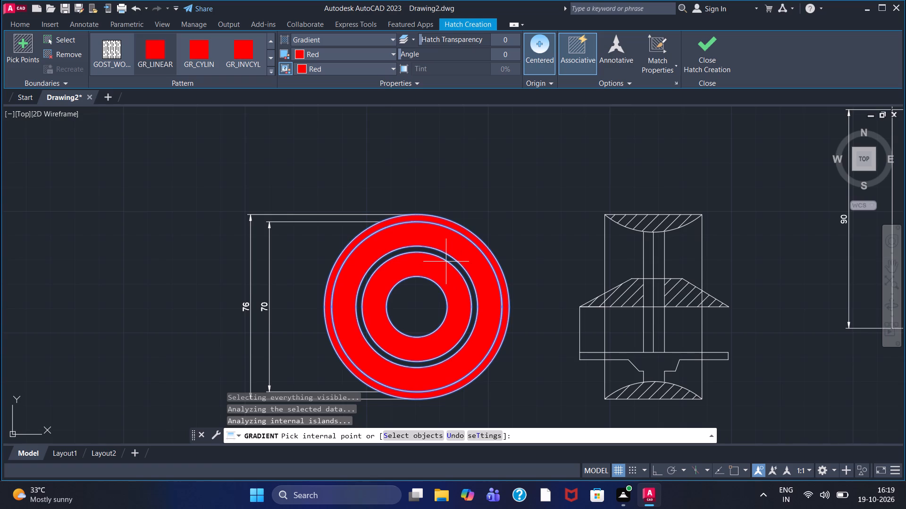
pyautogui.click(445, 257)
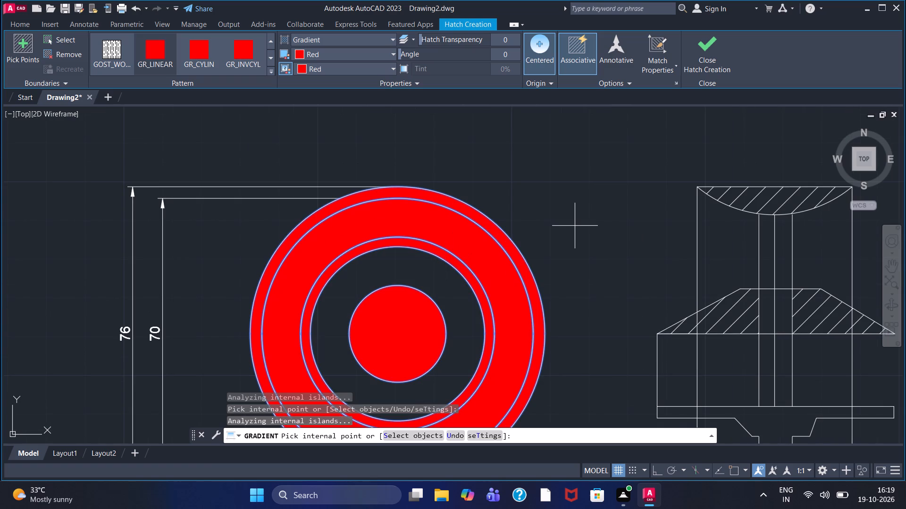
pyautogui.click(431, 279)
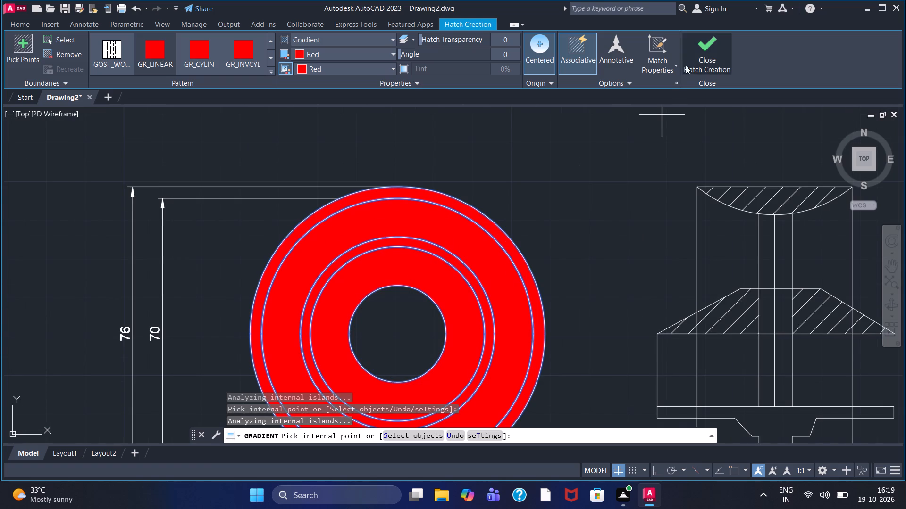
pyautogui.click(688, 61)
pyautogui.scroll(-2, 619, 163)
pyautogui.click(577, 168)
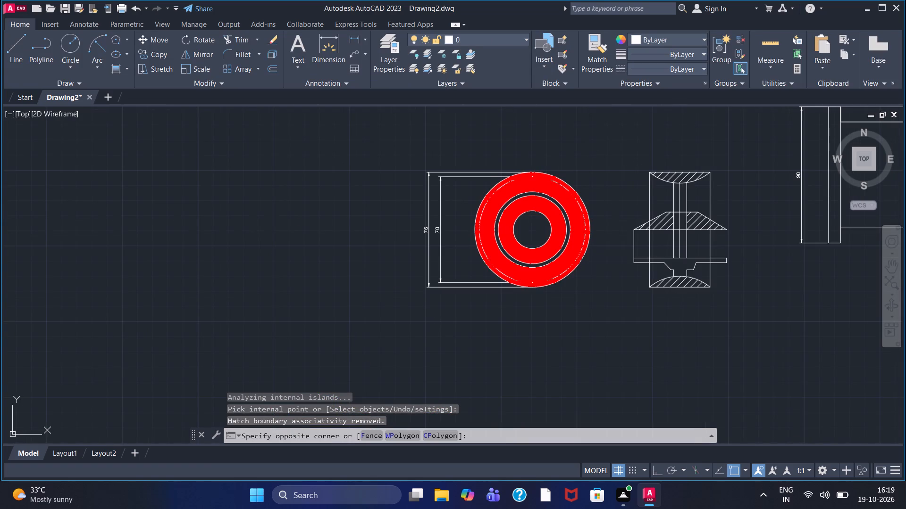
pyautogui.click(577, 168)
pyautogui.press('Escape')
pyautogui.press('Escape')
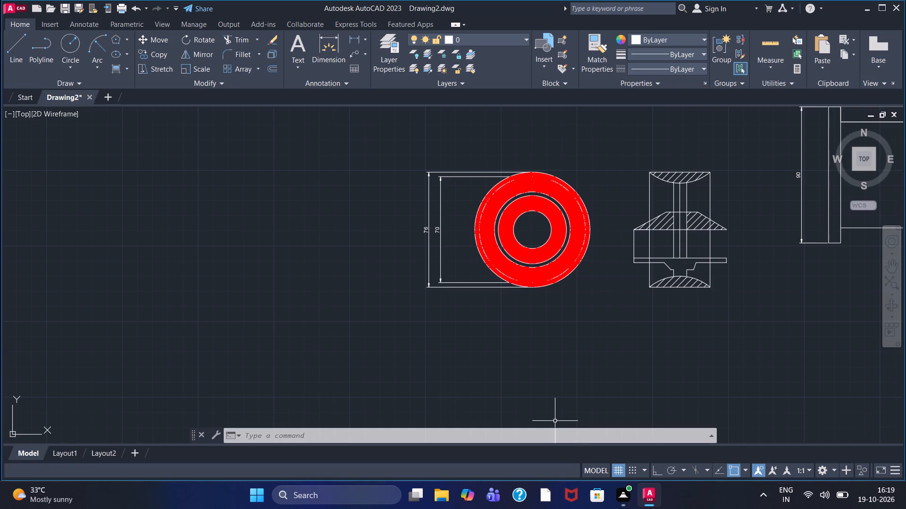
# Start a gradient with both colours Red and fill the section view's hatched top and bottom arcs and both upper body areas.
pyautogui.scroll(1, 669, 269)
pyautogui.scroll(-1, 603, 303)
pyautogui.moveTo(588, 324); pyautogui.dragTo(577, 334, button='middle')
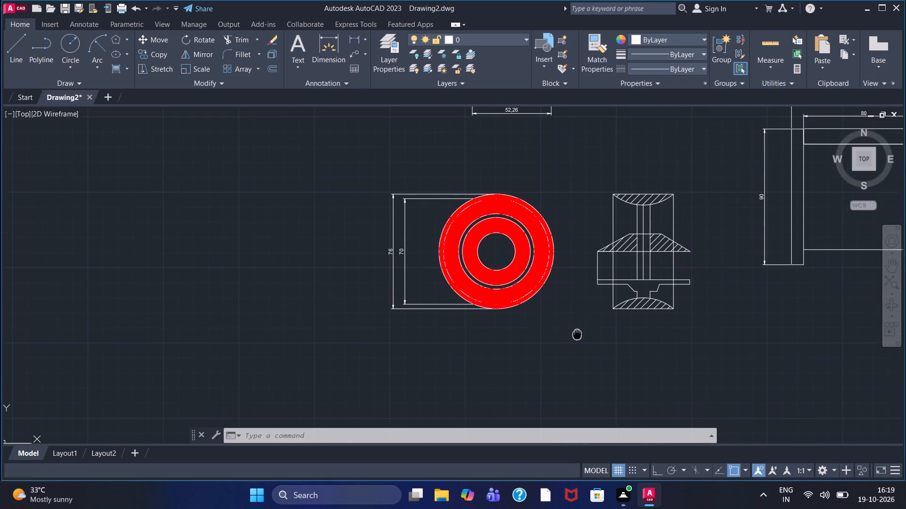
pyautogui.moveTo(577, 334); pyautogui.dragTo(487, 351, button='middle')
pyautogui.scroll(-1, 491, 339)
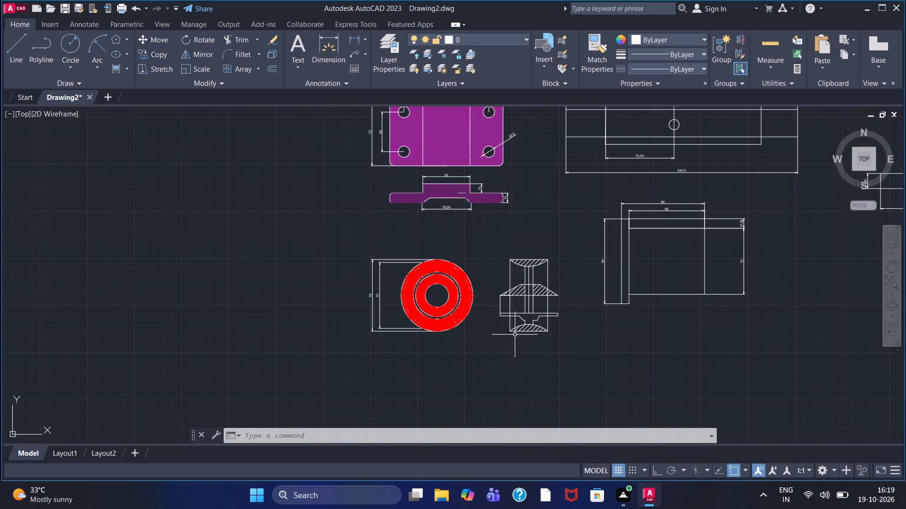
pyautogui.click(117, 70)
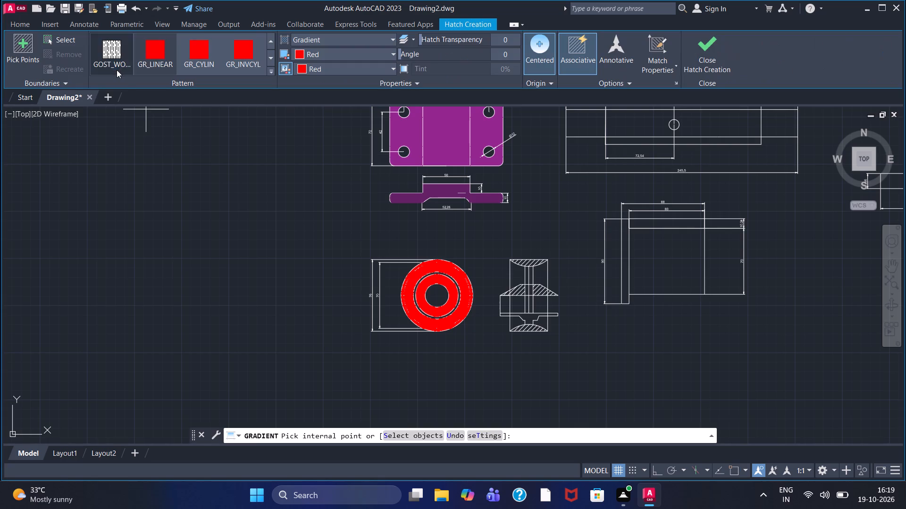
pyautogui.scroll(2, 470, 285)
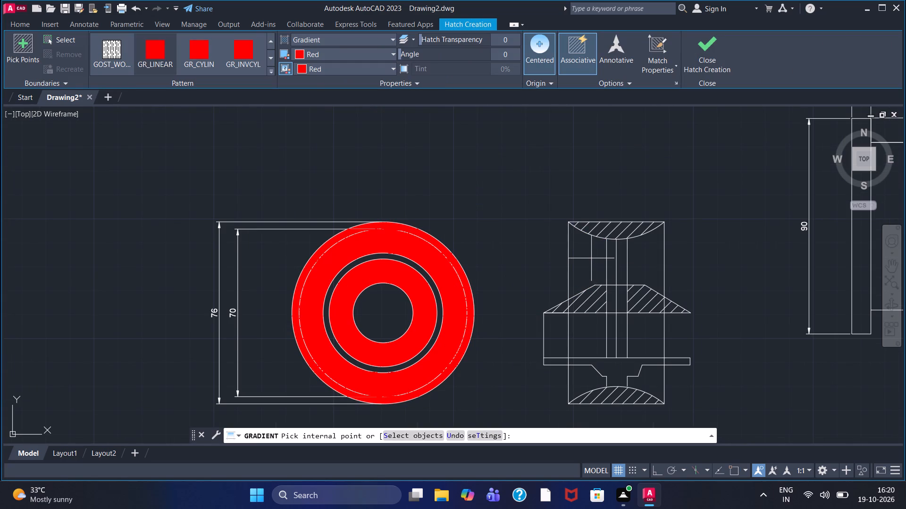
pyautogui.click(616, 229)
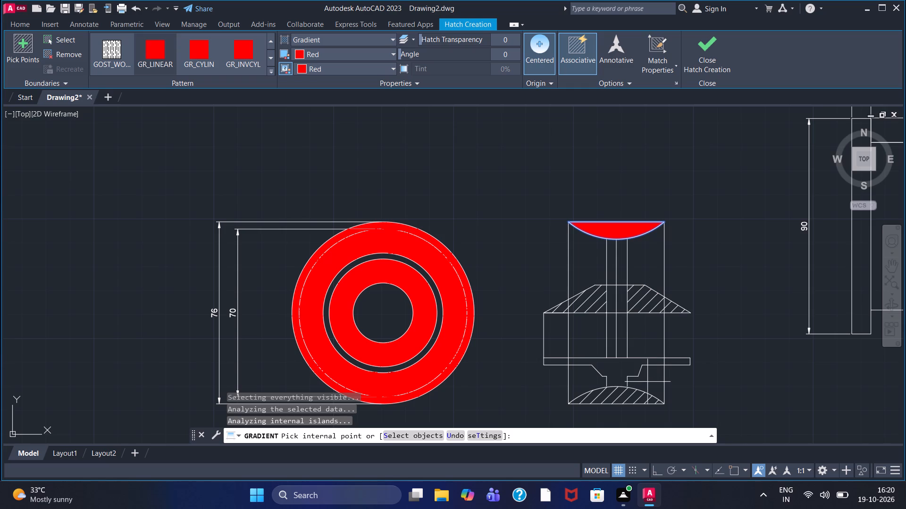
pyautogui.click(629, 399)
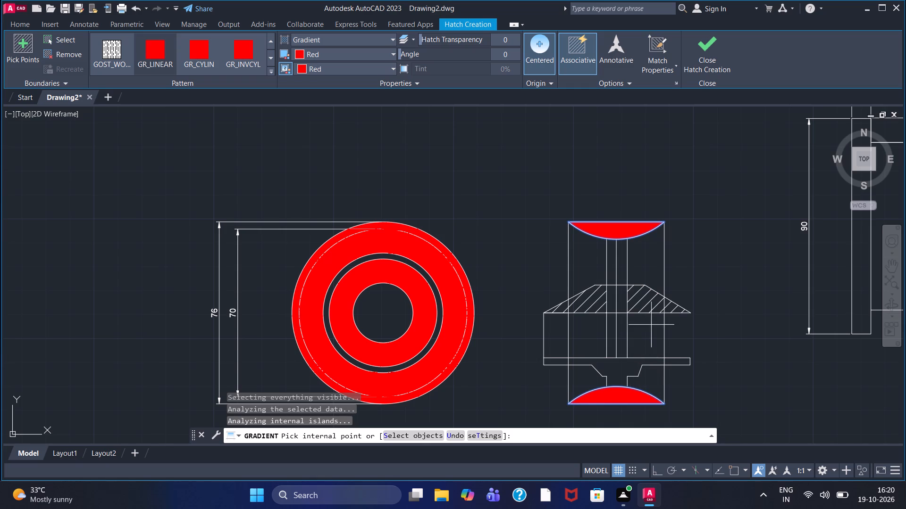
pyautogui.click(647, 274)
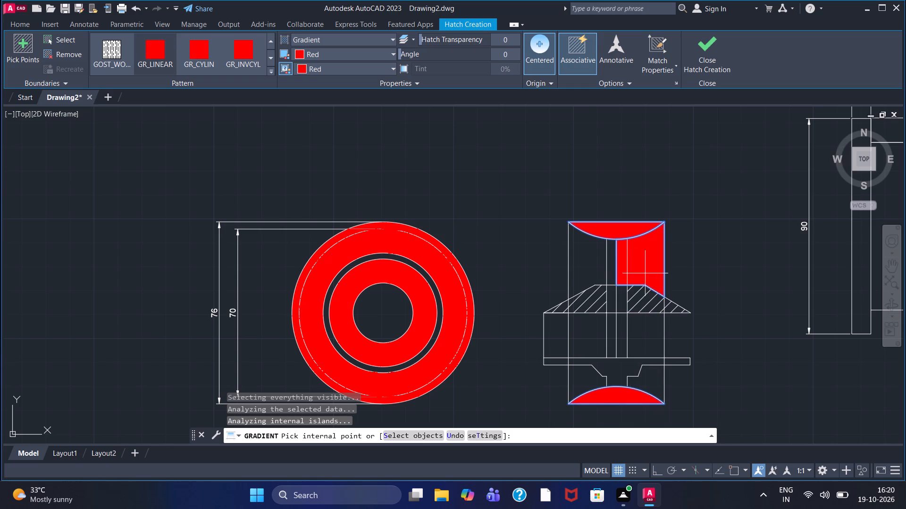
pyautogui.click(589, 262)
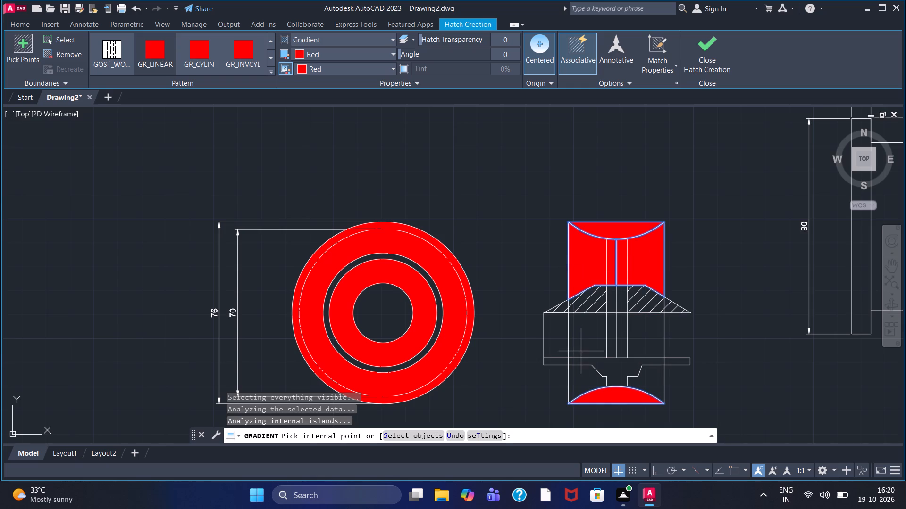
# Add the section view's two middle blocks, hatched shoulders and both tapered tips to the red gradient.
pyautogui.click(591, 339)
pyautogui.click(653, 343)
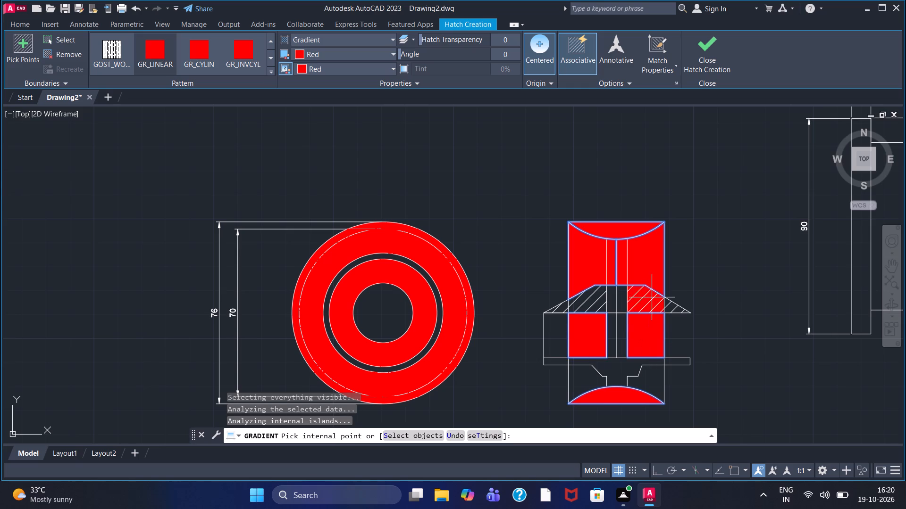
pyautogui.click(652, 297)
pyautogui.click(593, 299)
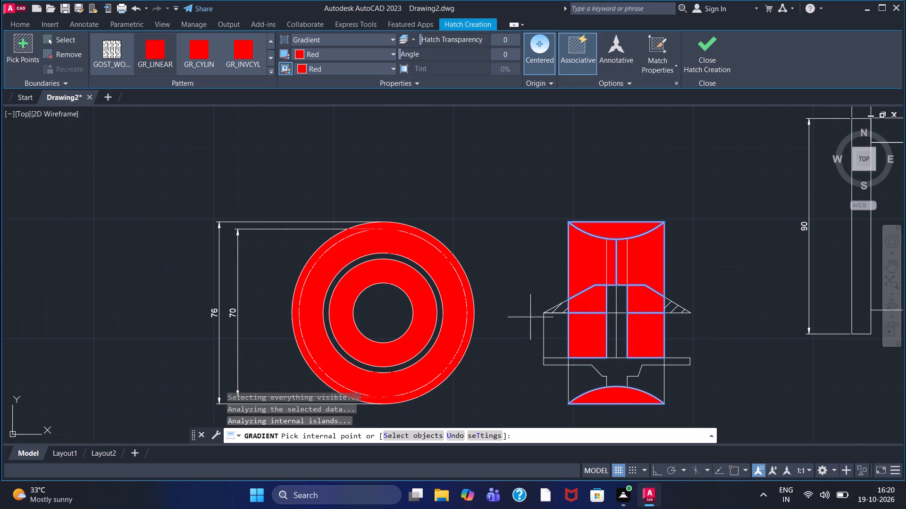
pyautogui.scroll(2, 552, 307)
pyautogui.click(560, 313)
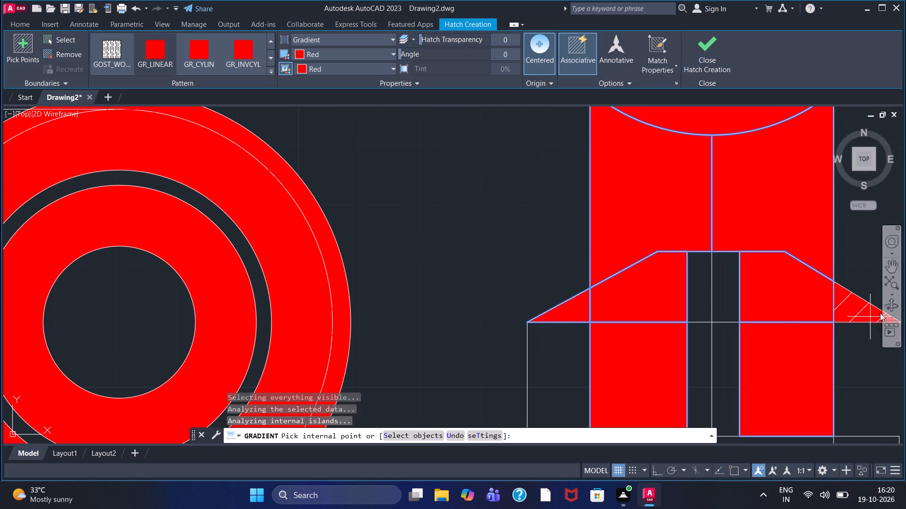
pyautogui.click(871, 316)
# Add the section view's lower body, thin flange and enclosed side area to the red gradient, and finish the fill.
pyautogui.scroll(-1, 818, 328)
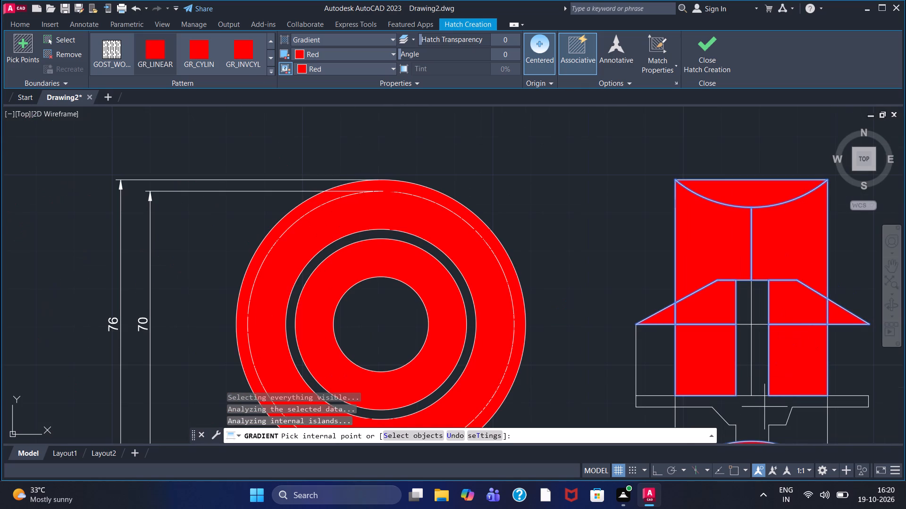
pyautogui.moveTo(764, 407); pyautogui.dragTo(744, 326, button='middle')
pyautogui.click(733, 333)
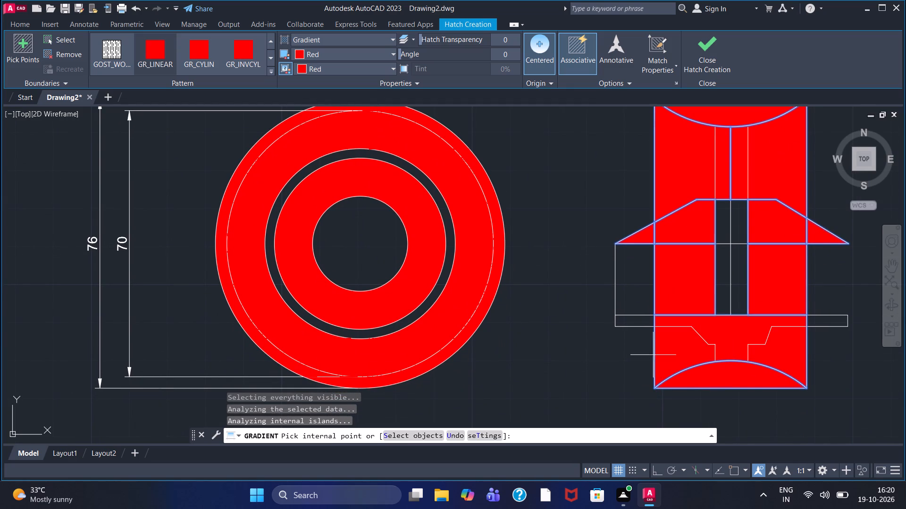
pyautogui.click(629, 321)
pyautogui.click(833, 322)
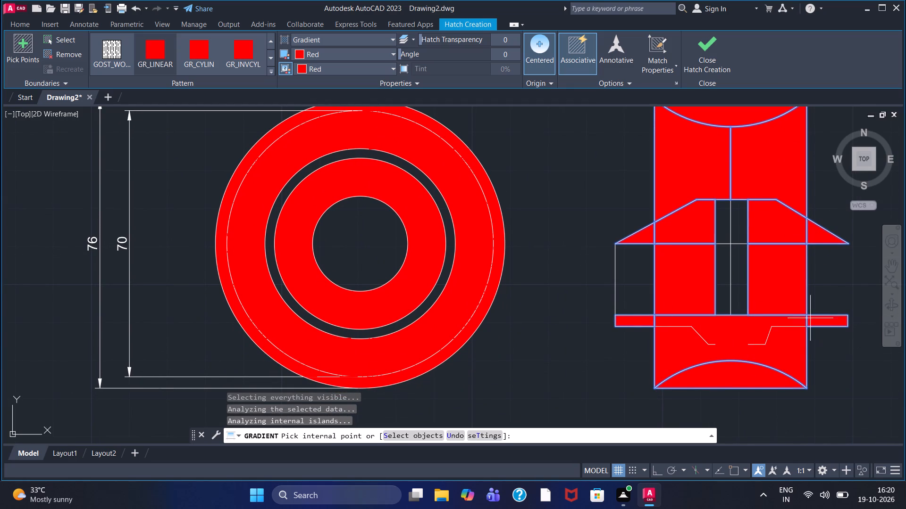
pyautogui.click(628, 275)
pyautogui.click(838, 277)
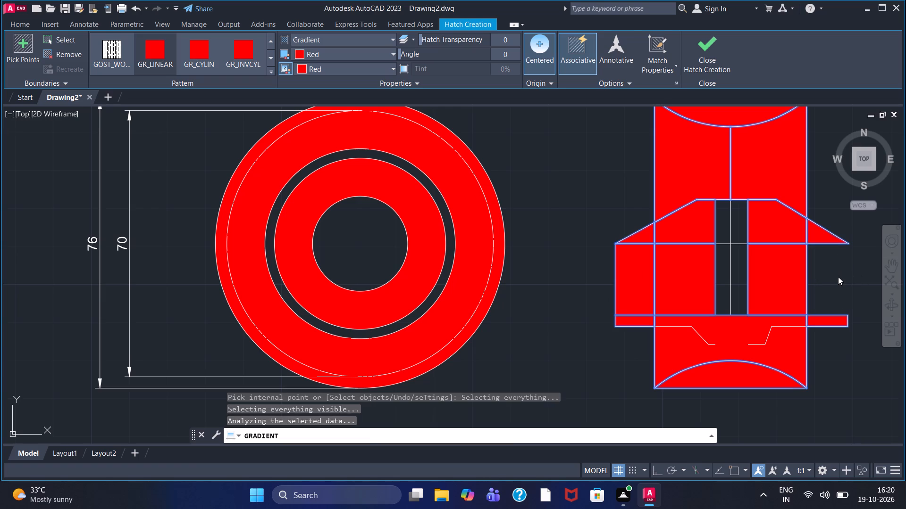
pyautogui.press('Escape')
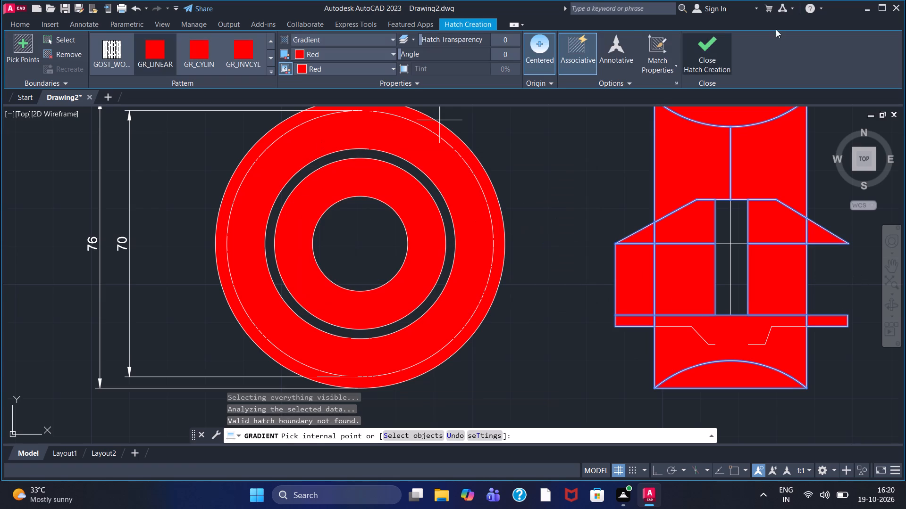
pyautogui.click(715, 55)
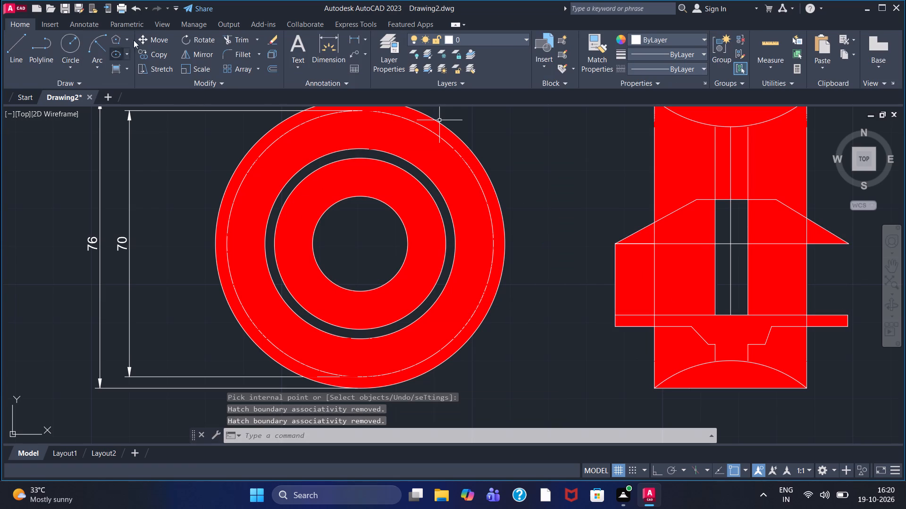
# Draw a line closing the section view's open side, from the tapered tip down to the thin flange's upper corner.
pyautogui.click(6, 42)
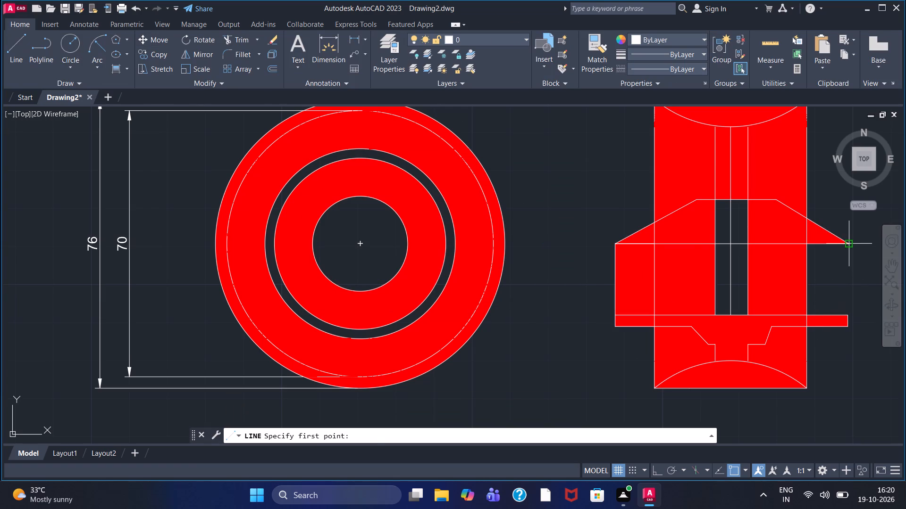
pyautogui.click(847, 241)
pyautogui.click(847, 313)
pyautogui.press('Escape')
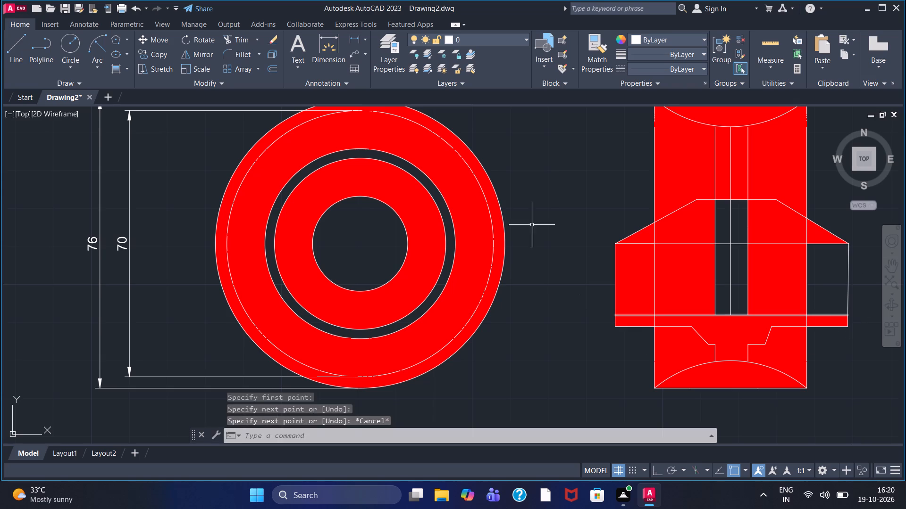
# Fill the newly closed side area of the section view with the red gradient.
pyautogui.click(120, 68)
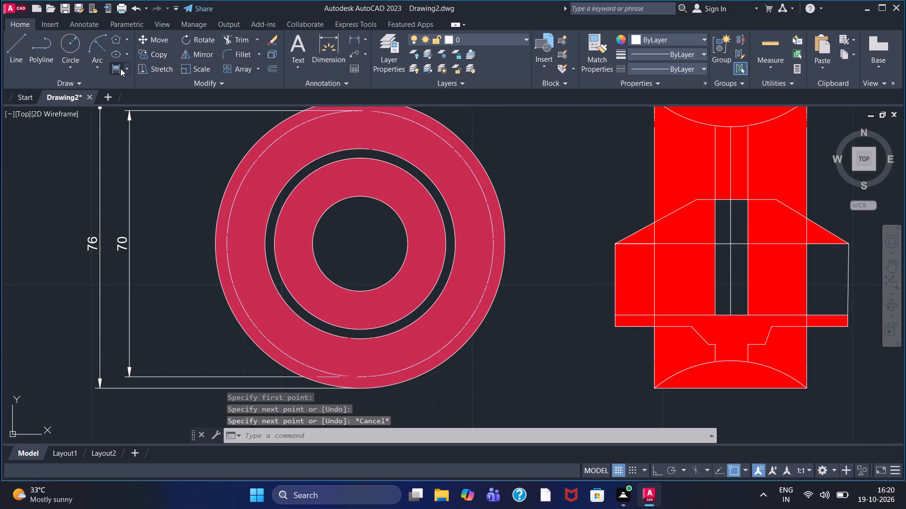
pyautogui.click(825, 288)
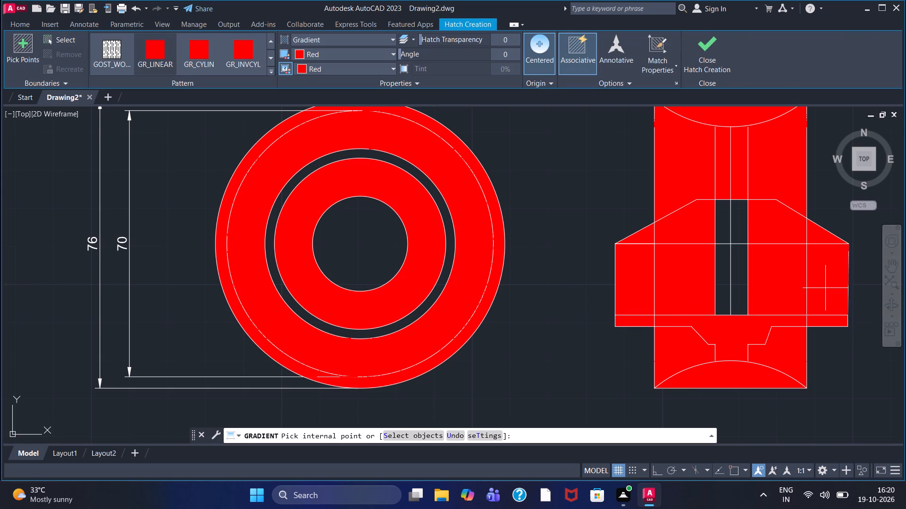
pyautogui.press('Escape')
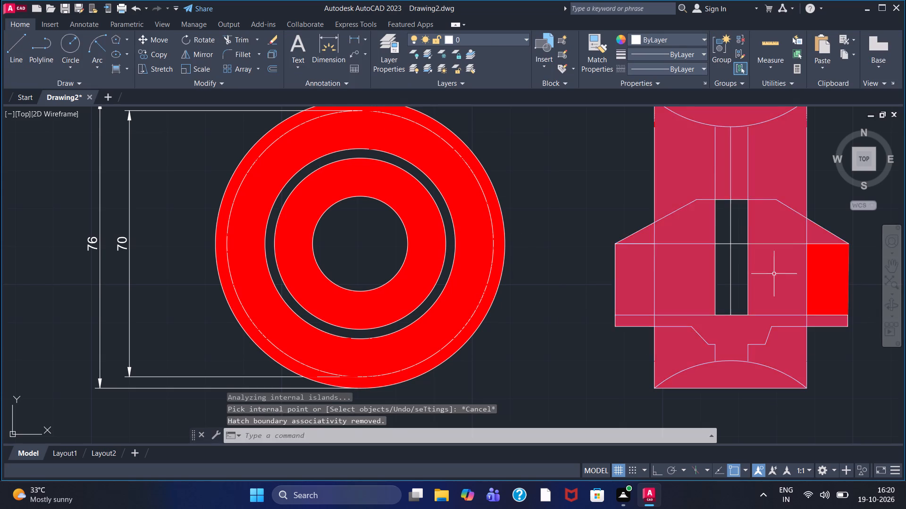
# Fill the large block and narrow 90-high flange of the 88-wide part view with a gradient using 19,103,52 for both colours.
pyautogui.scroll(-2, 651, 249)
pyautogui.moveTo(766, 197); pyautogui.dragTo(616, 271, button='middle')
pyautogui.scroll(1, 617, 263)
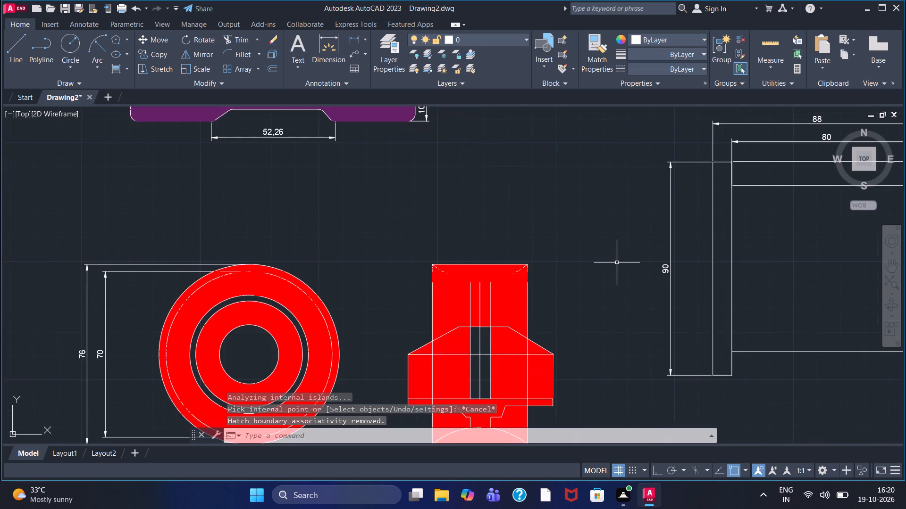
pyautogui.scroll(-2, 617, 263)
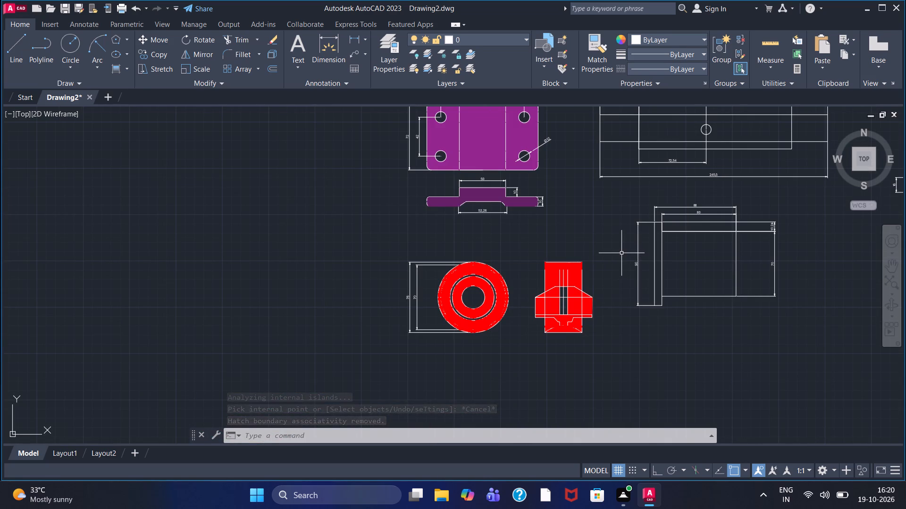
pyautogui.scroll(1, 625, 242)
pyautogui.scroll(-1, 624, 244)
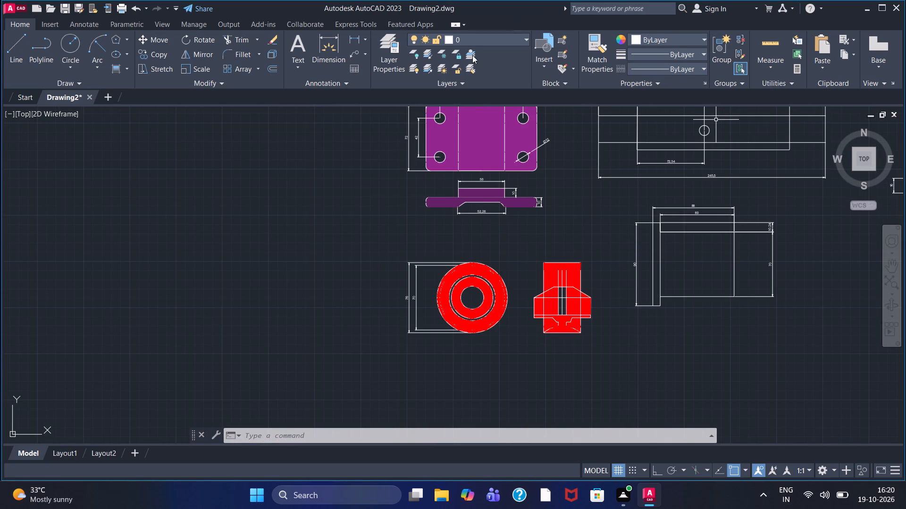
pyautogui.doubleClick(113, 70)
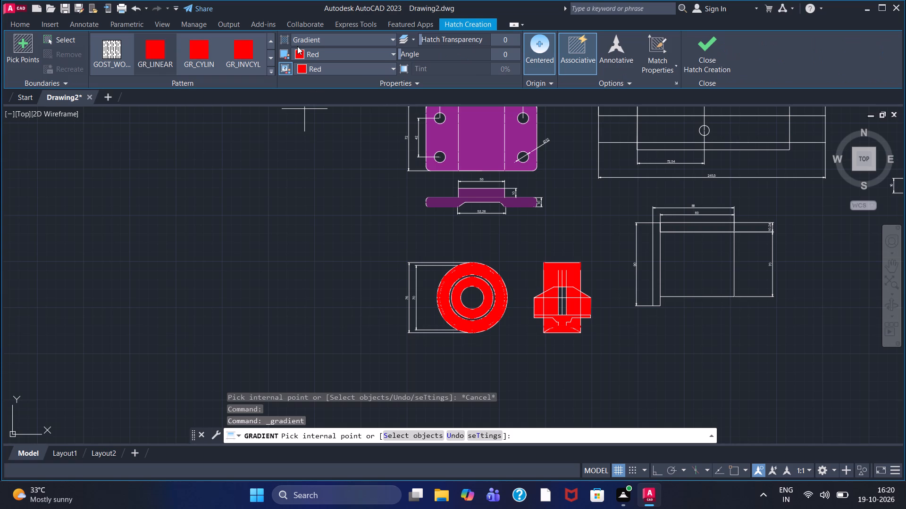
pyautogui.click(297, 49)
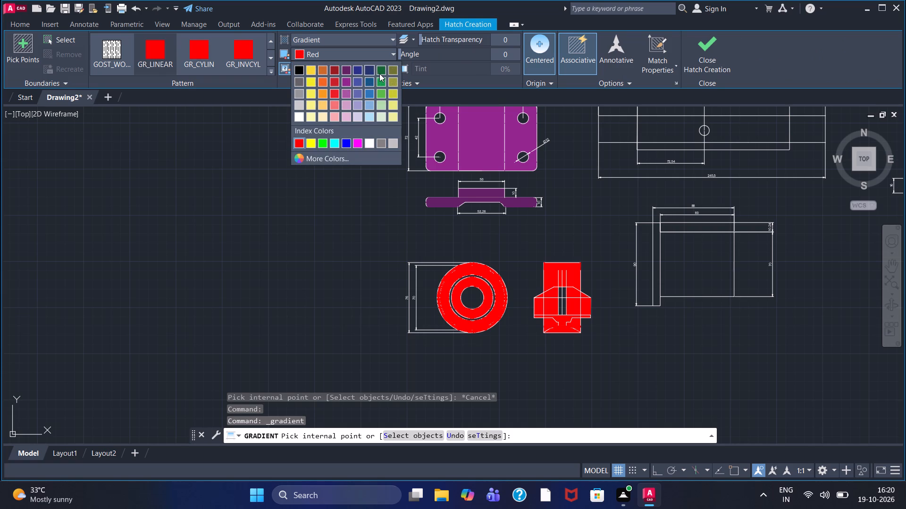
pyautogui.doubleClick(380, 73)
pyautogui.click(301, 71)
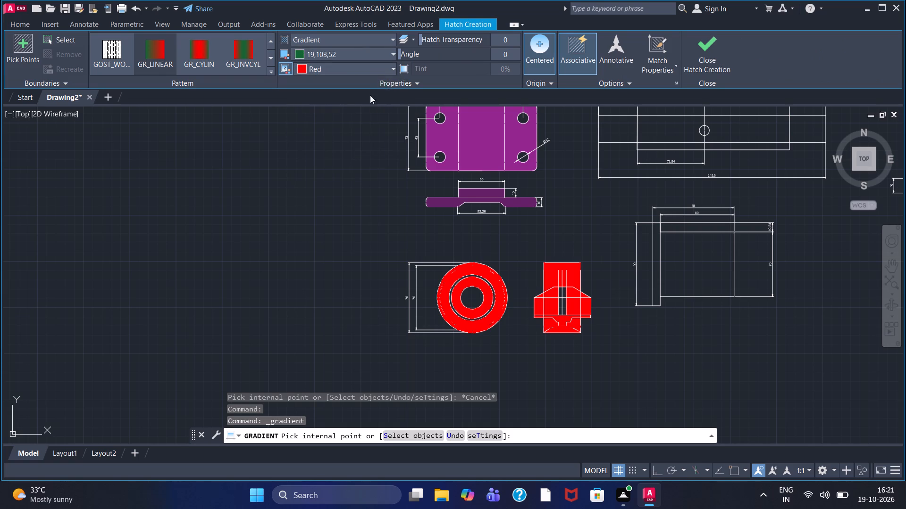
pyautogui.click(305, 69)
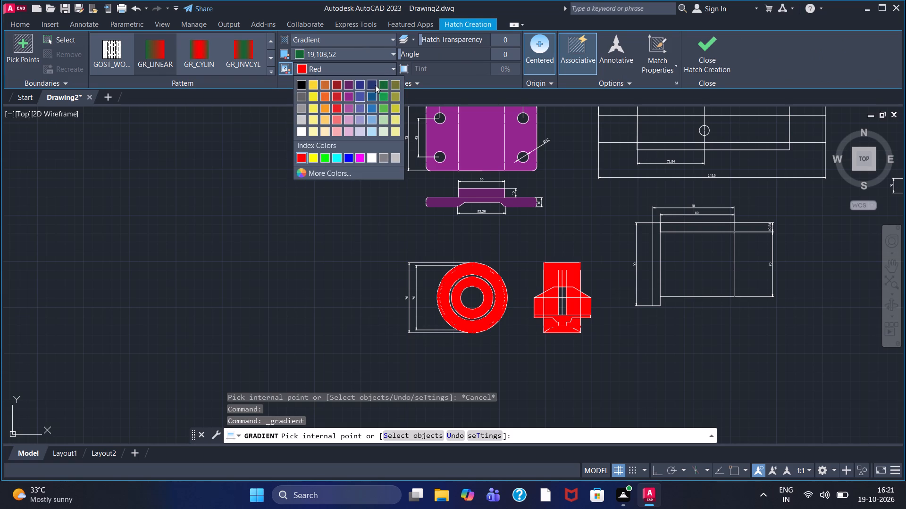
pyautogui.click(384, 85)
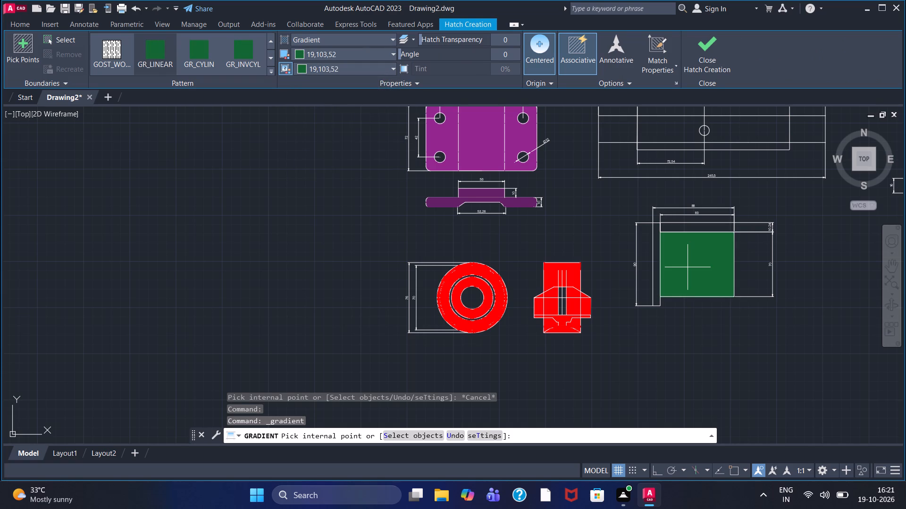
pyautogui.click(688, 267)
pyautogui.scroll(2, 676, 259)
pyautogui.doubleClick(620, 251)
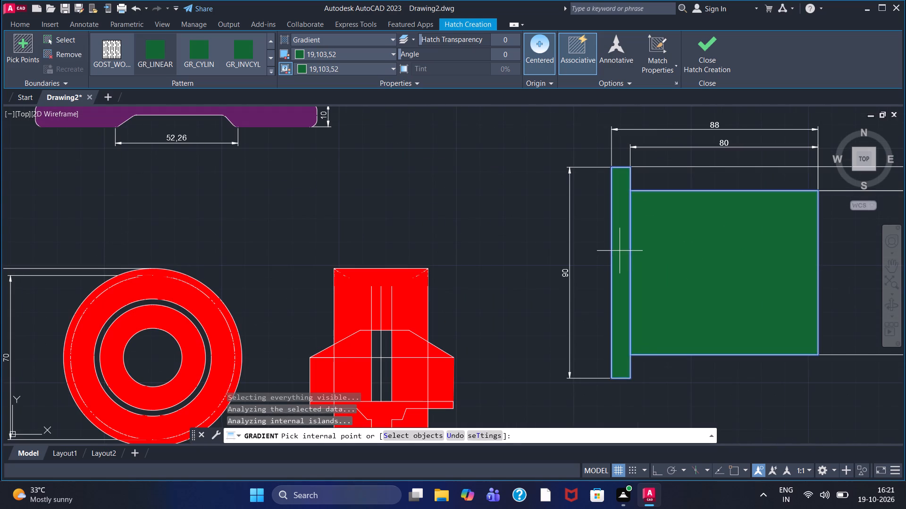
pyautogui.scroll(-2, 681, 260)
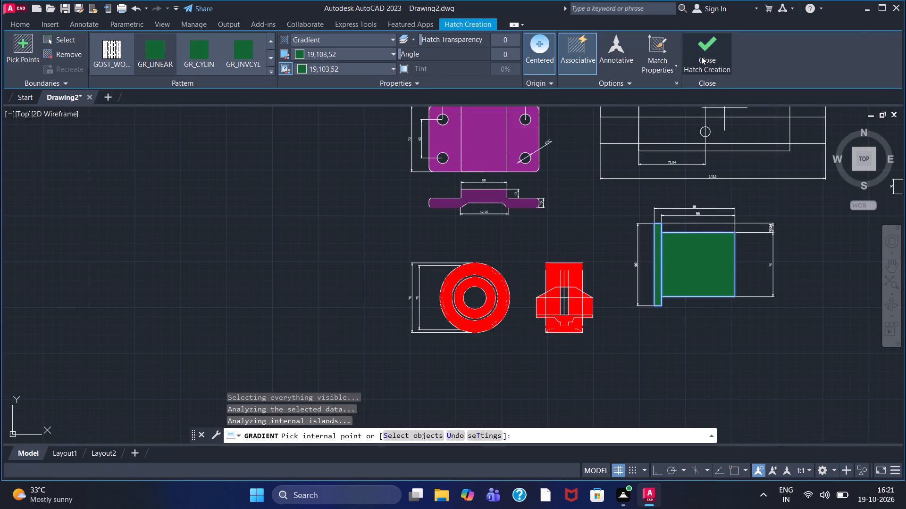
pyautogui.click(701, 57)
# Fill all regions of the 245,5-long stepped shaft view except its hole with a gradient using 114,116,48 for both colours.
pyautogui.scroll(-1, 662, 214)
pyautogui.scroll(2, 690, 195)
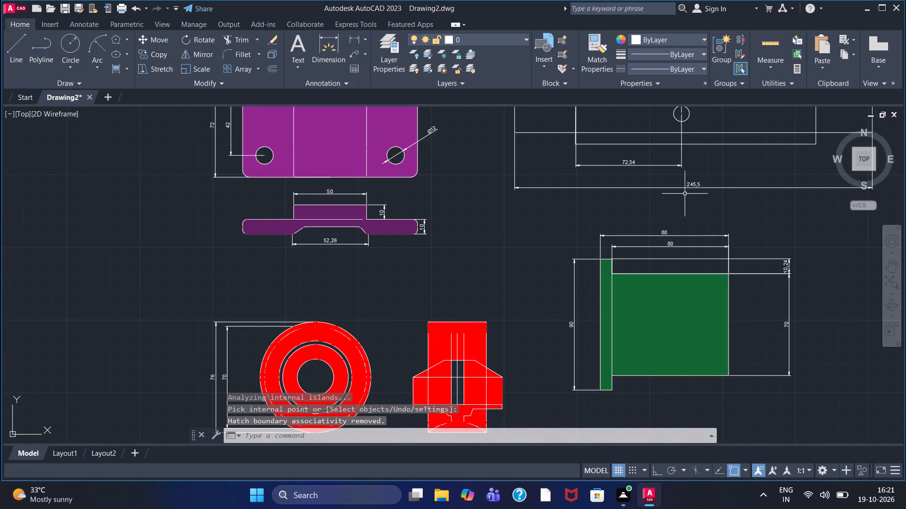
pyautogui.moveTo(667, 210); pyautogui.dragTo(515, 321, button='middle')
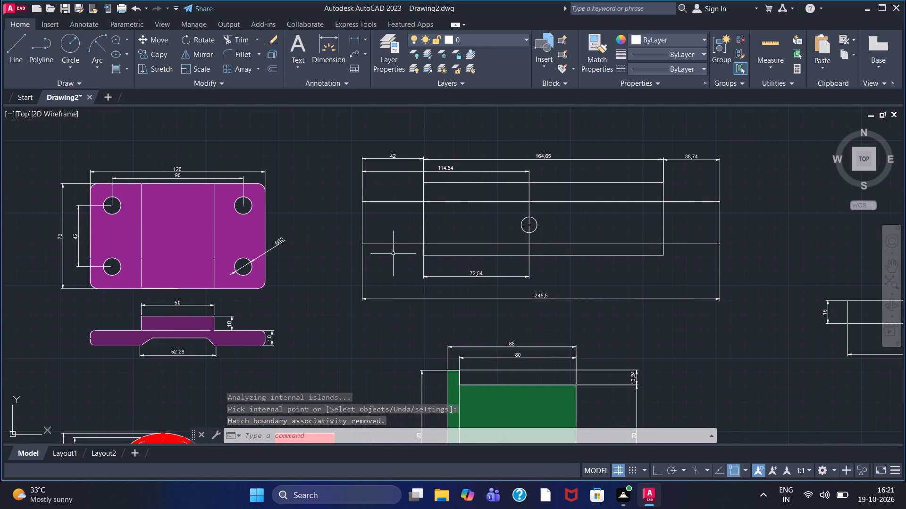
pyautogui.click(118, 66)
pyautogui.click(296, 55)
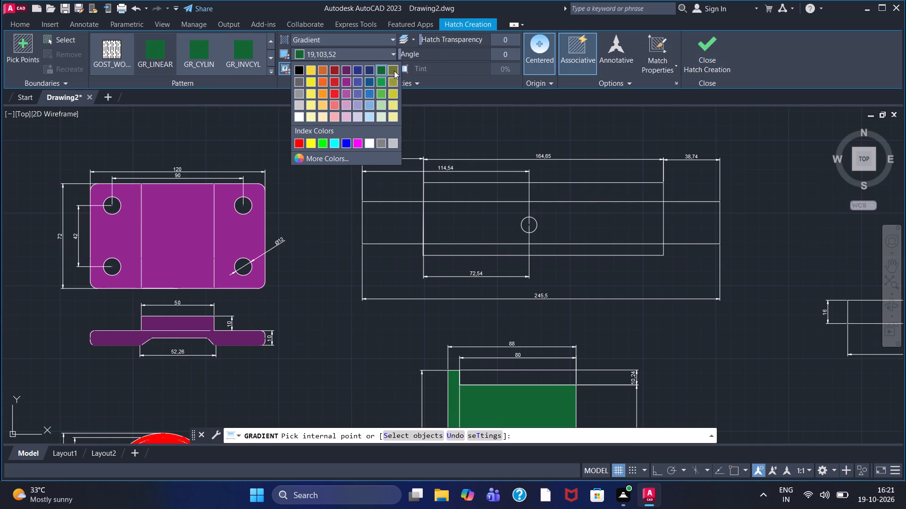
pyautogui.click(394, 71)
pyautogui.click(305, 66)
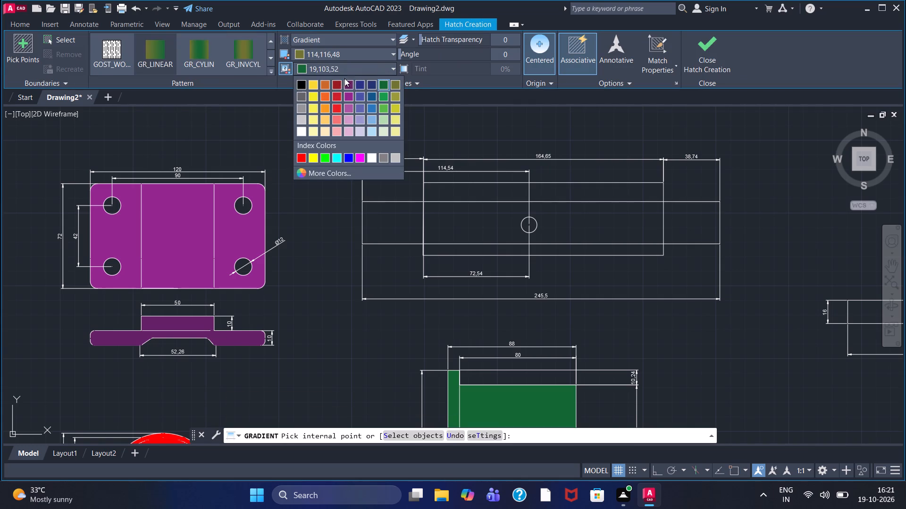
pyautogui.click(398, 81)
pyautogui.click(399, 220)
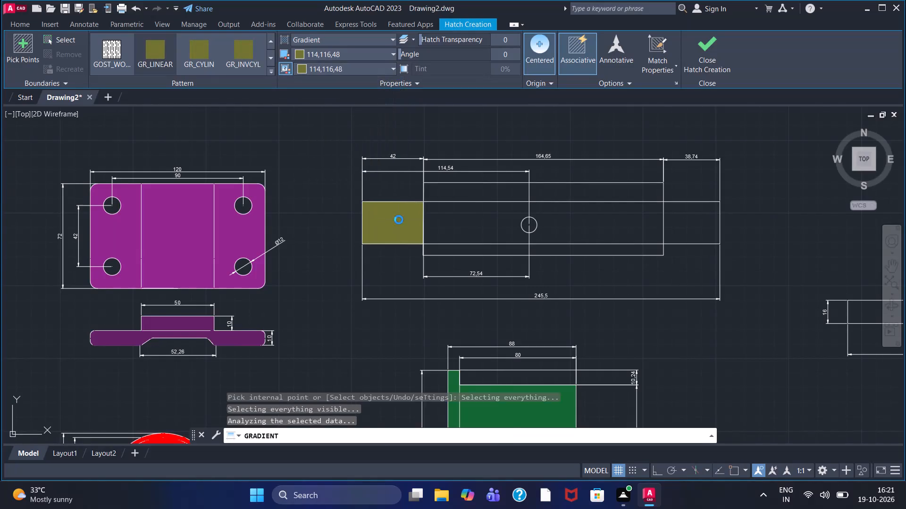
pyautogui.doubleClick(406, 183)
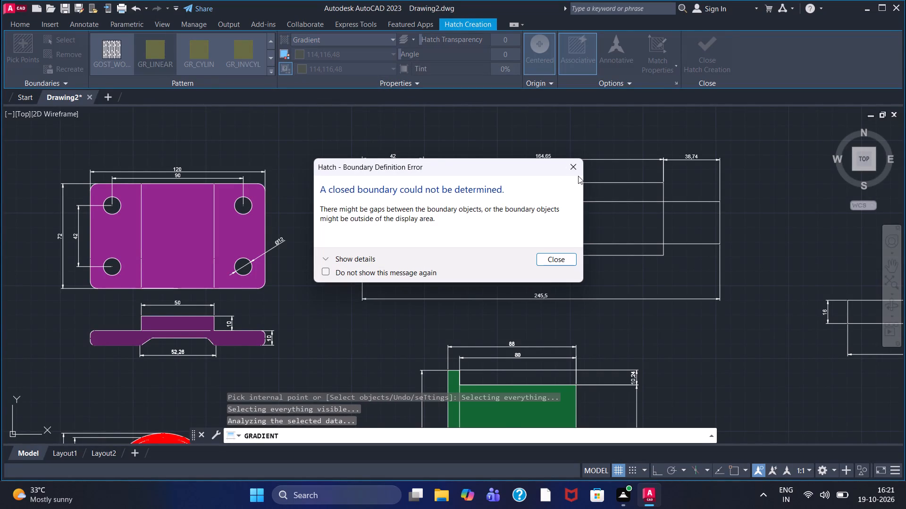
pyautogui.click(575, 167)
pyautogui.click(574, 223)
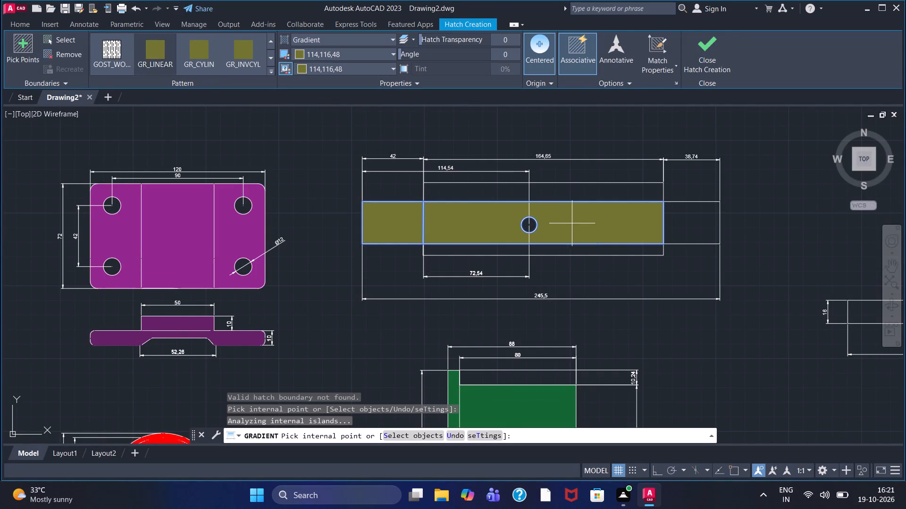
pyautogui.click(665, 227)
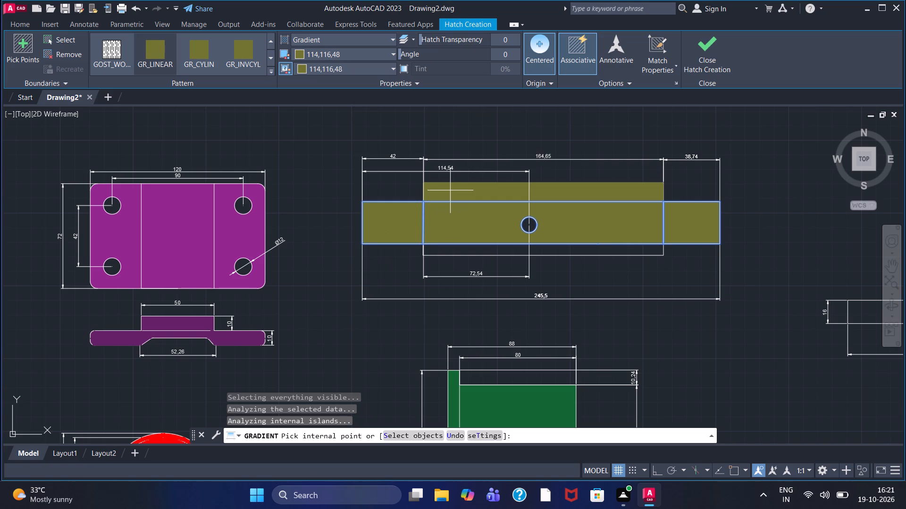
pyautogui.click(450, 190)
pyautogui.doubleClick(450, 251)
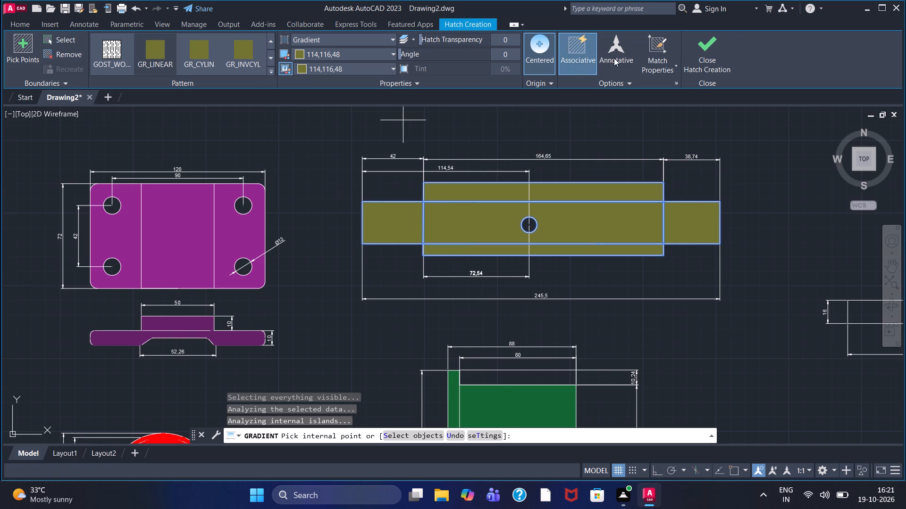
pyautogui.click(689, 38)
# Fill the bracket front view's rounded upright around the hole and central rib with a gradient using 19,103,52 for both colours.
pyautogui.scroll(-1, 543, 164)
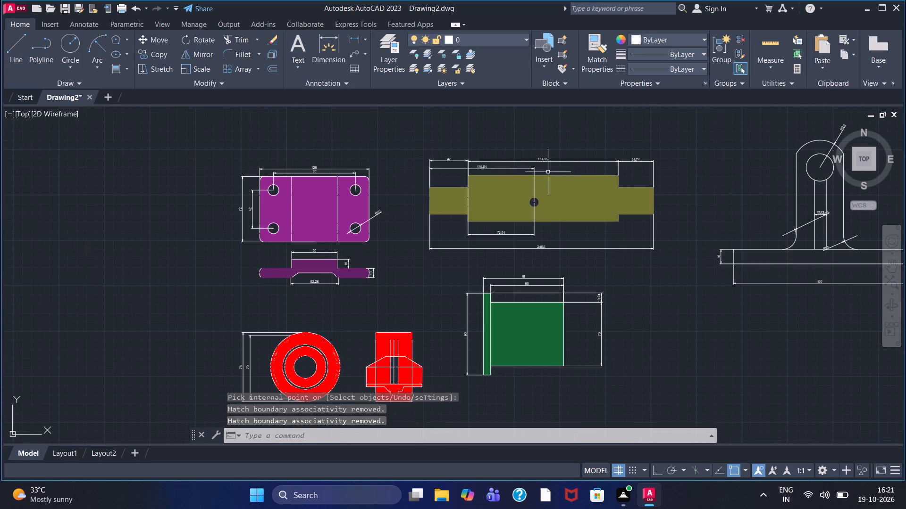
pyautogui.scroll(1, 715, 263)
pyautogui.scroll(-1, 713, 260)
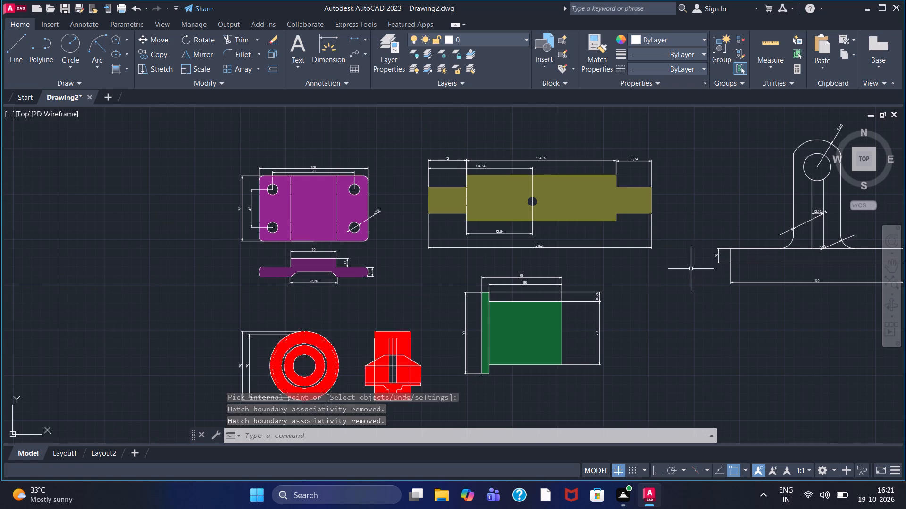
pyautogui.moveTo(689, 272); pyautogui.dragTo(505, 240, button='middle')
pyautogui.scroll(-1, 495, 230)
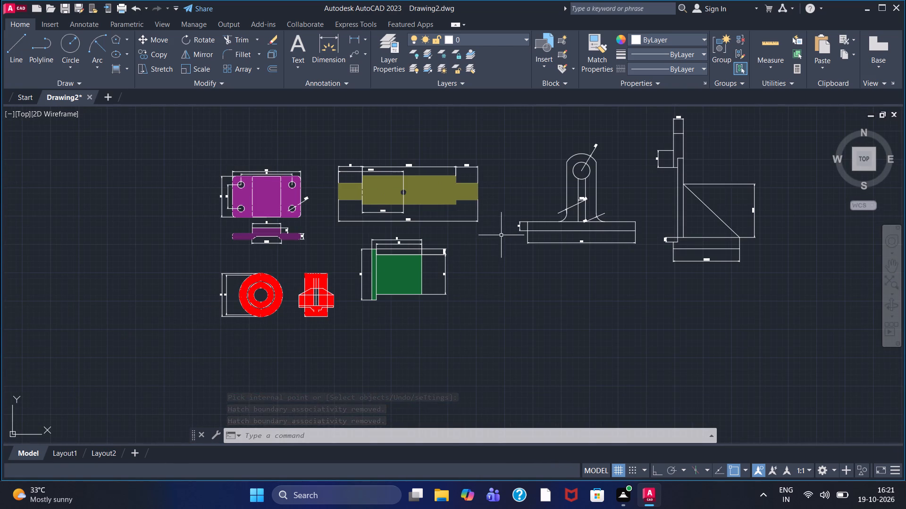
pyautogui.scroll(1, 503, 236)
pyautogui.moveTo(495, 235); pyautogui.dragTo(387, 290, button='middle')
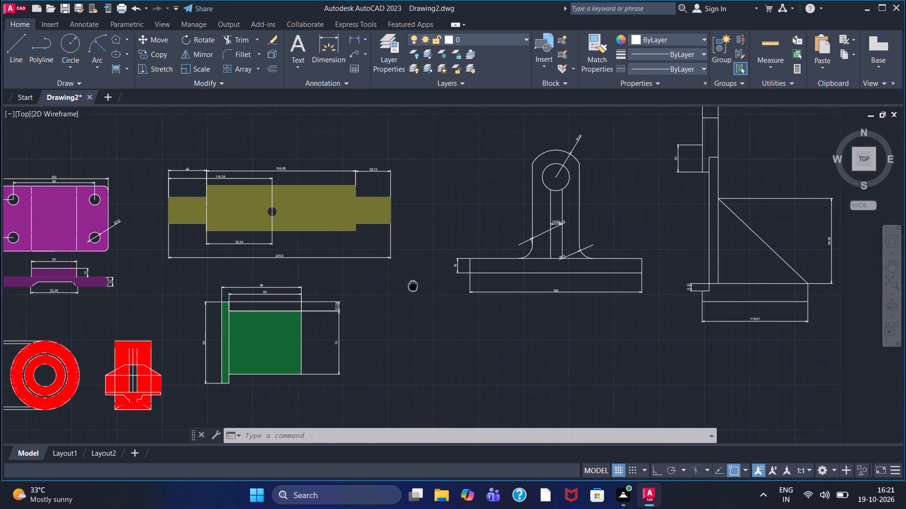
pyautogui.moveTo(387, 290); pyautogui.dragTo(372, 291, button='middle')
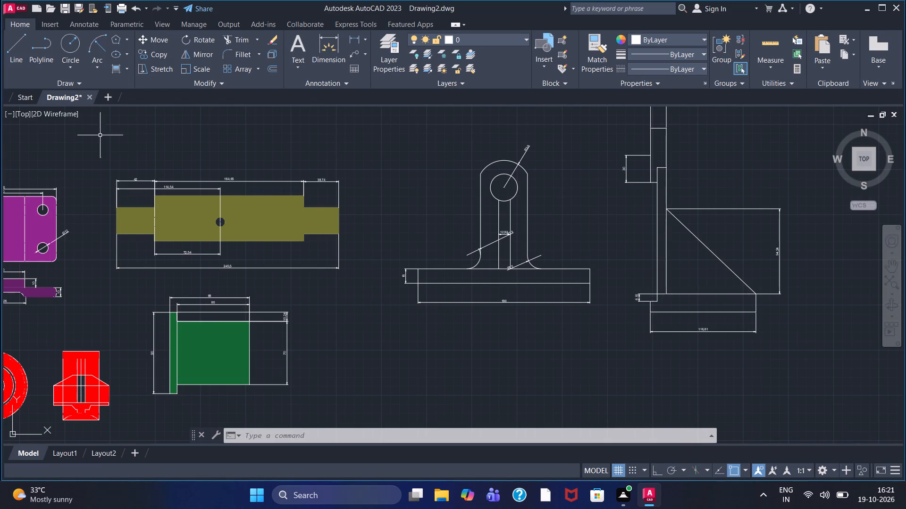
pyautogui.click(117, 69)
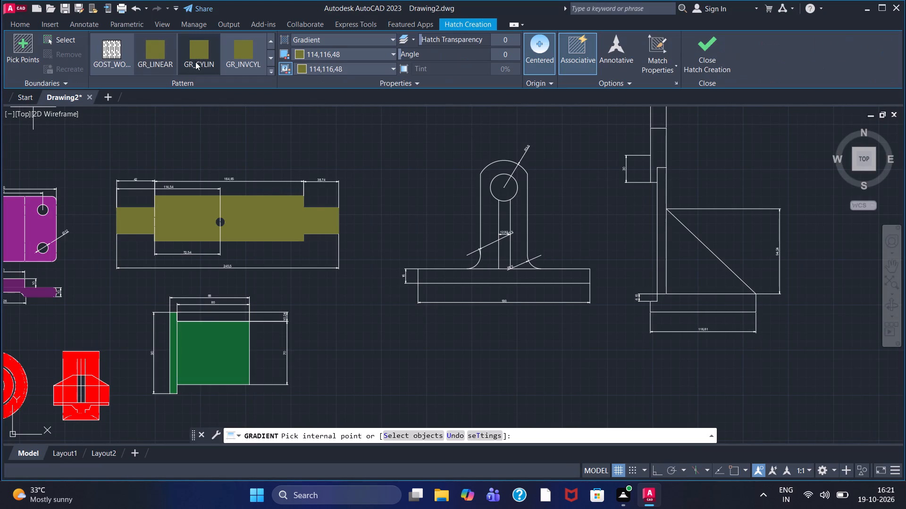
pyautogui.click(294, 54)
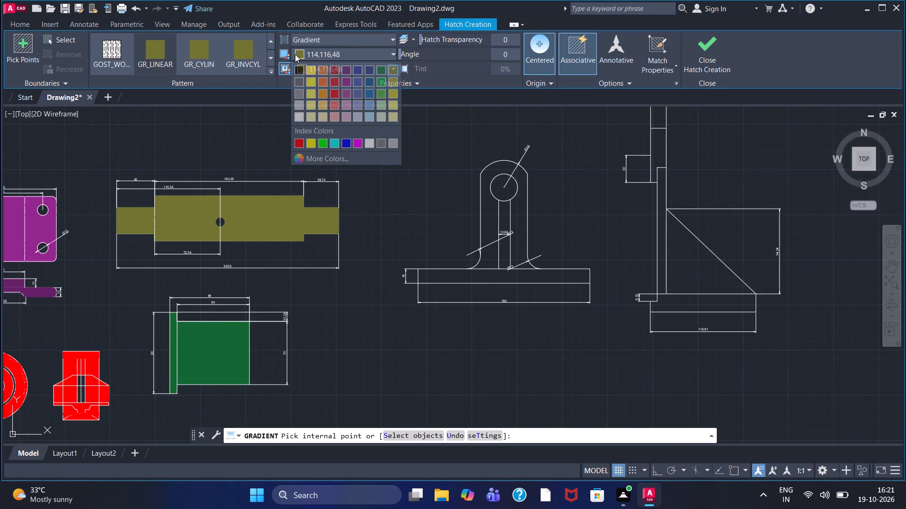
pyautogui.click(376, 71)
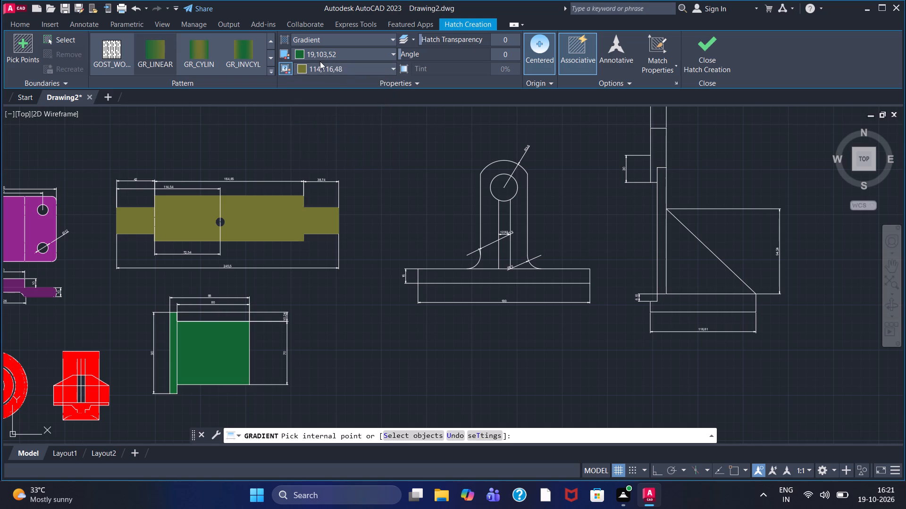
pyautogui.click(304, 67)
pyautogui.click(384, 85)
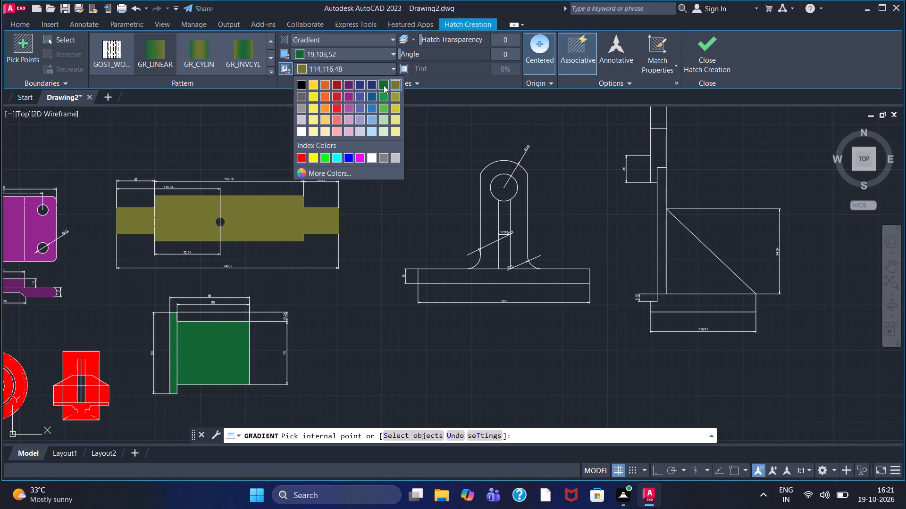
pyautogui.click(492, 175)
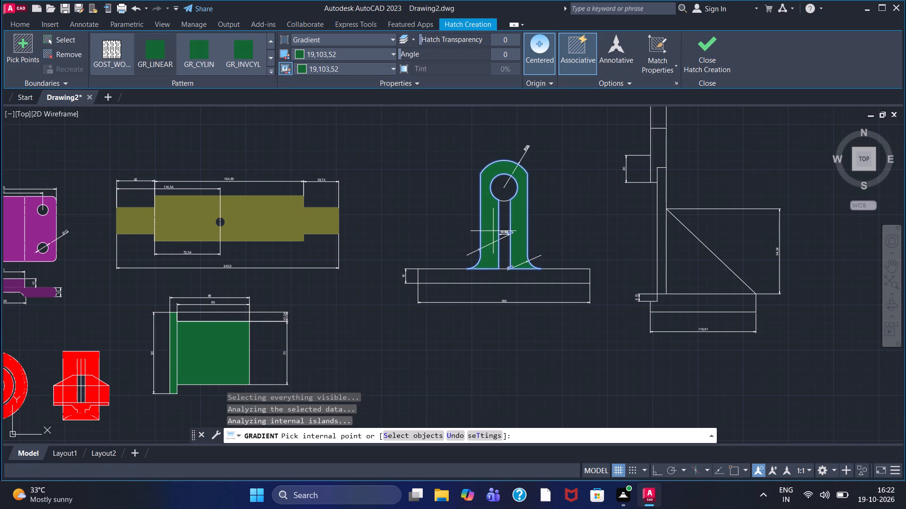
# Add the bracket front view's central rib and 190-wide base to the green gradient, and finish the fill.
pyautogui.scroll(2, 495, 230)
pyautogui.click(509, 212)
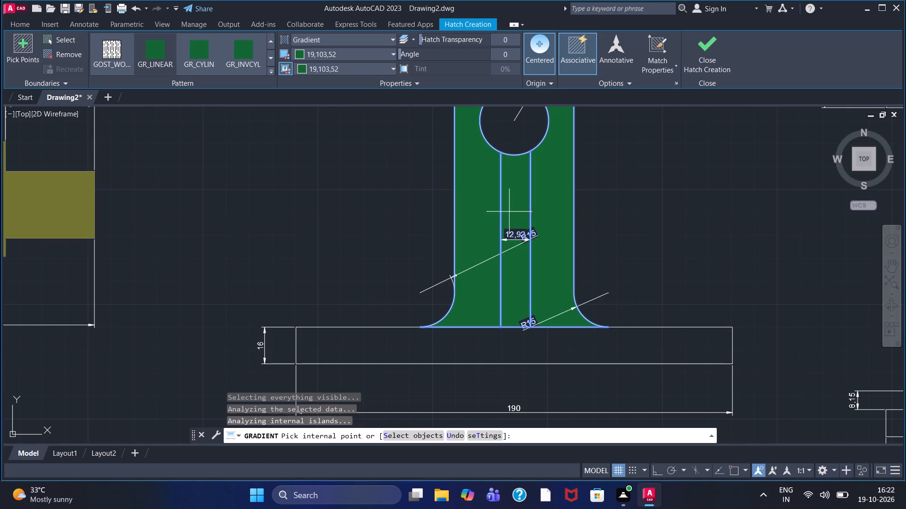
pyautogui.click(450, 343)
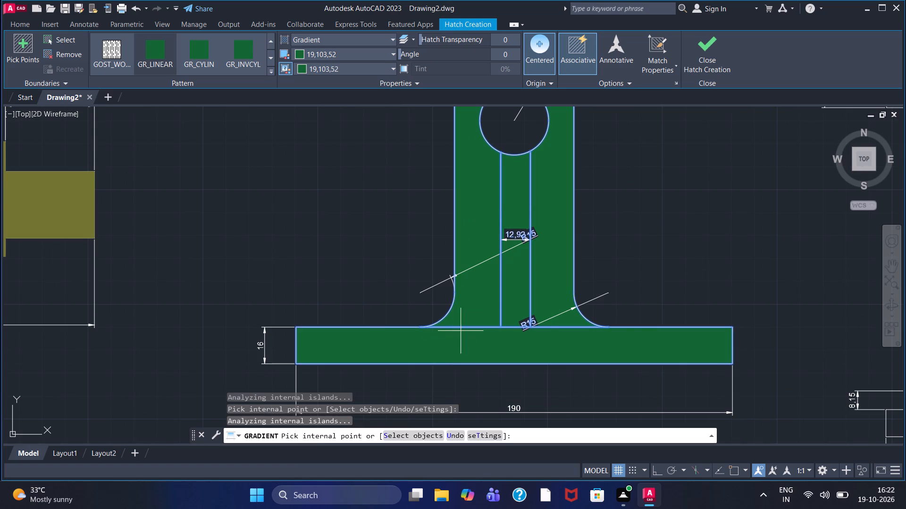
pyautogui.scroll(-1, 478, 311)
pyautogui.moveTo(572, 242); pyautogui.dragTo(498, 277, button='middle')
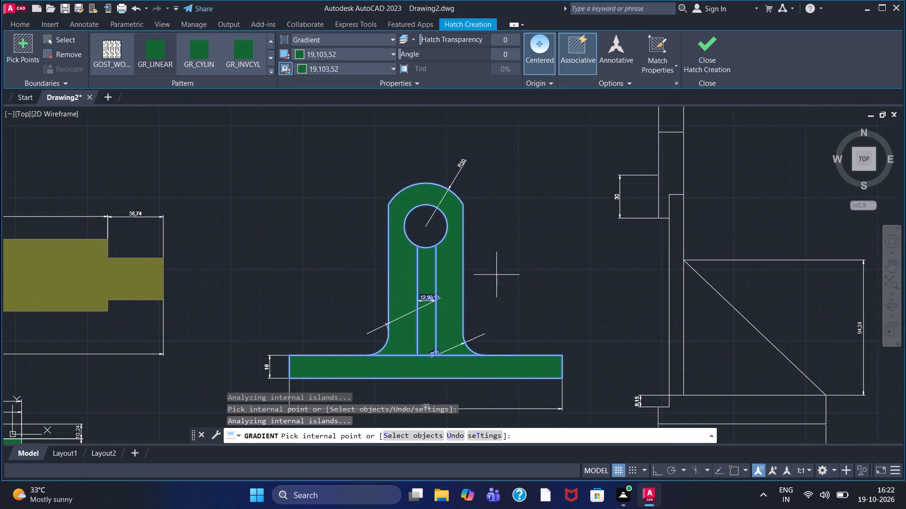
pyautogui.click(722, 53)
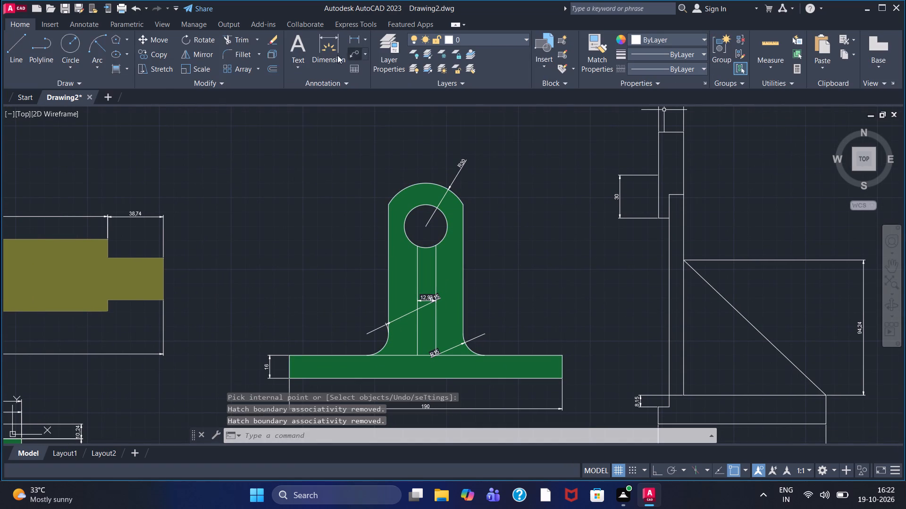
# Fill the bracket side view's top block, thin upright, base and triangular rib with the 19,103,52 gradient.
pyautogui.click(118, 70)
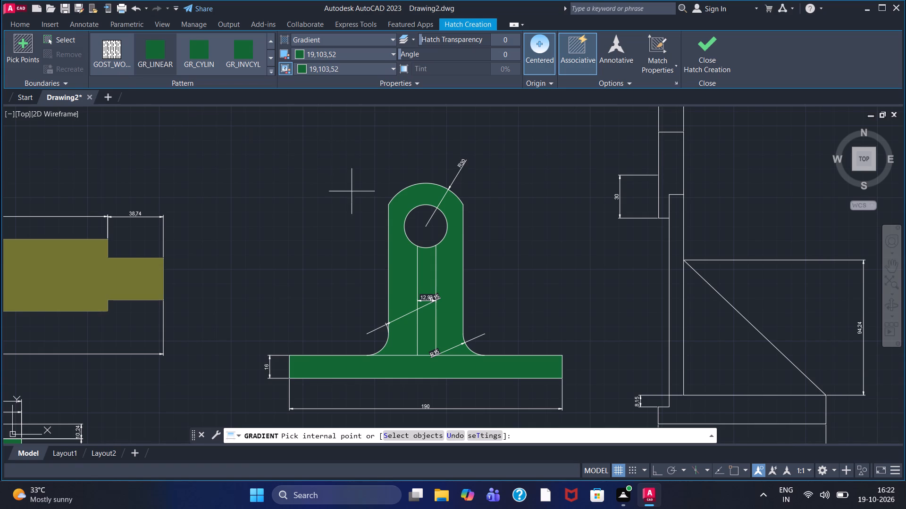
pyautogui.moveTo(621, 255); pyautogui.dragTo(487, 249, button='middle')
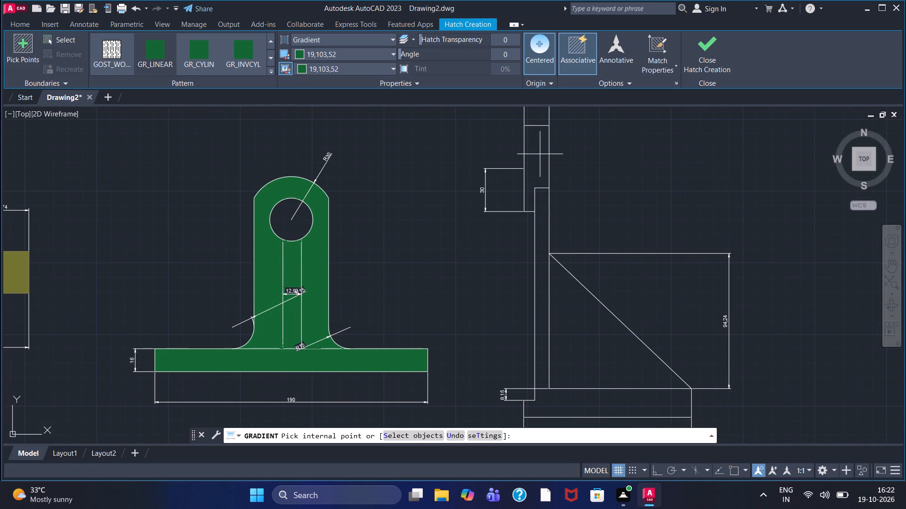
pyautogui.click(541, 150)
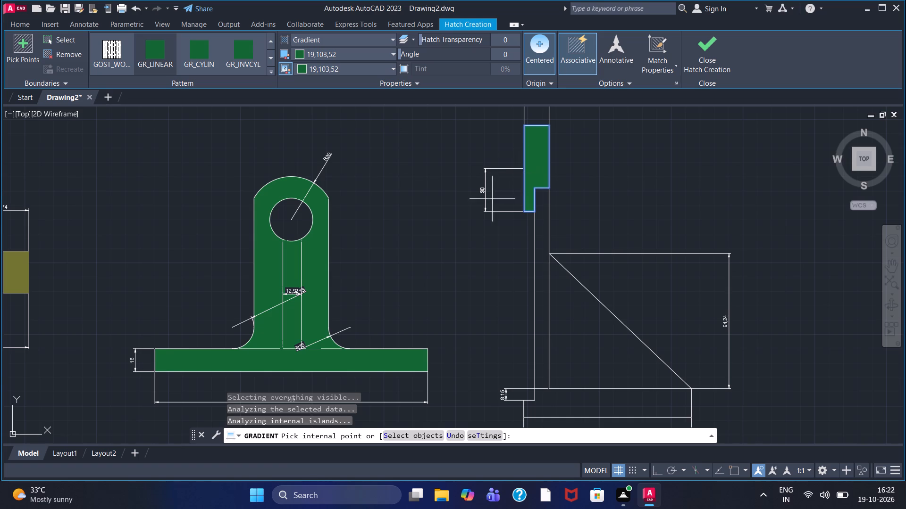
pyautogui.moveTo(477, 238); pyautogui.dragTo(434, 295, button='middle')
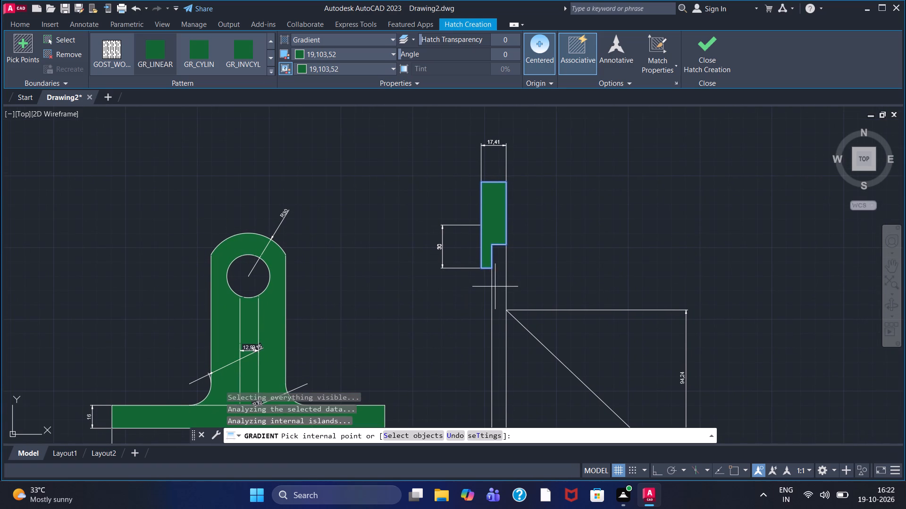
pyautogui.doubleClick(496, 287)
pyautogui.scroll(-1, 473, 299)
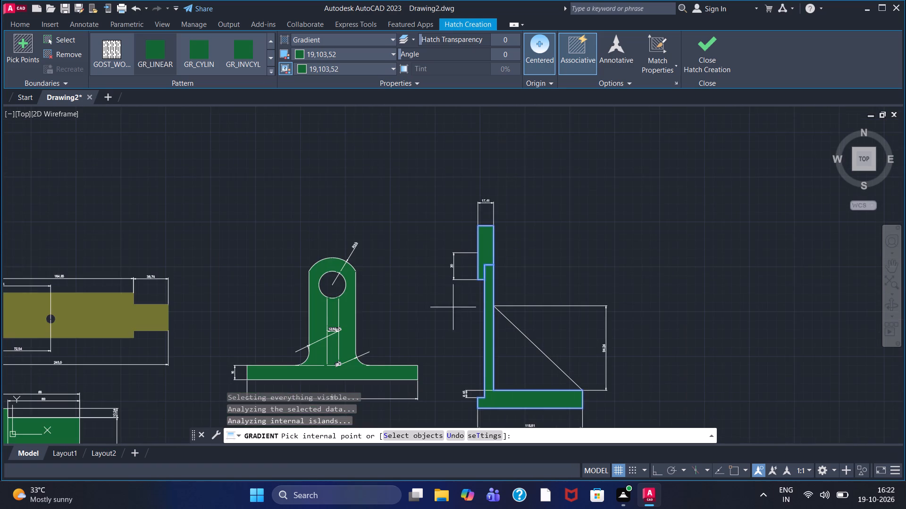
pyautogui.moveTo(453, 307); pyautogui.dragTo(413, 221, button='middle')
pyautogui.doubleClick(485, 285)
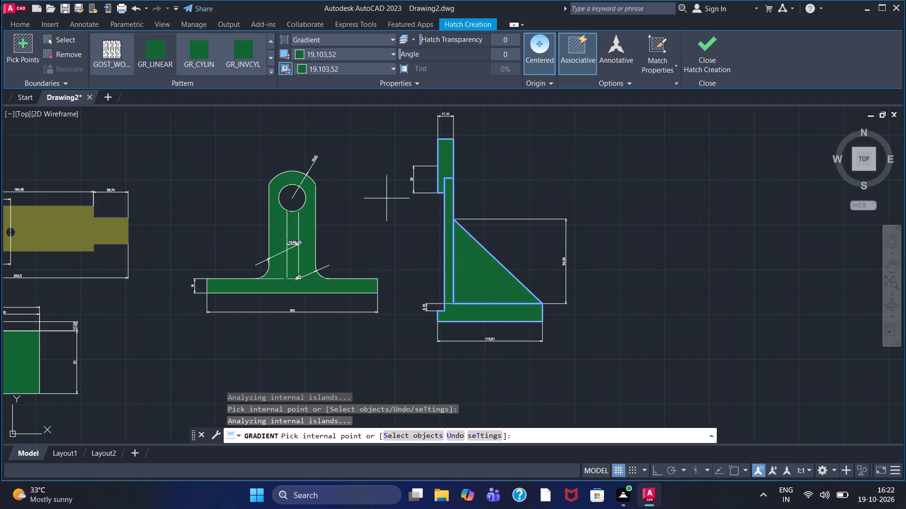
pyautogui.scroll(1, 415, 238)
pyautogui.scroll(-1, 415, 238)
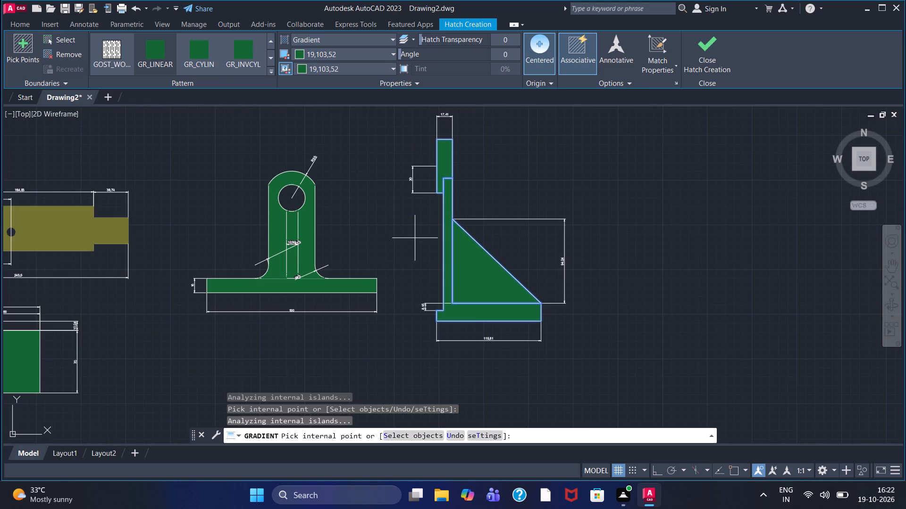
pyautogui.click(720, 62)
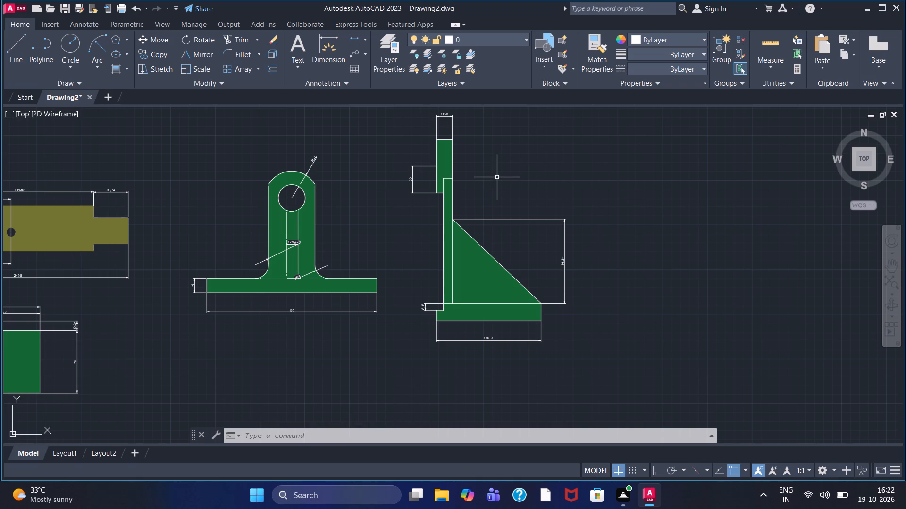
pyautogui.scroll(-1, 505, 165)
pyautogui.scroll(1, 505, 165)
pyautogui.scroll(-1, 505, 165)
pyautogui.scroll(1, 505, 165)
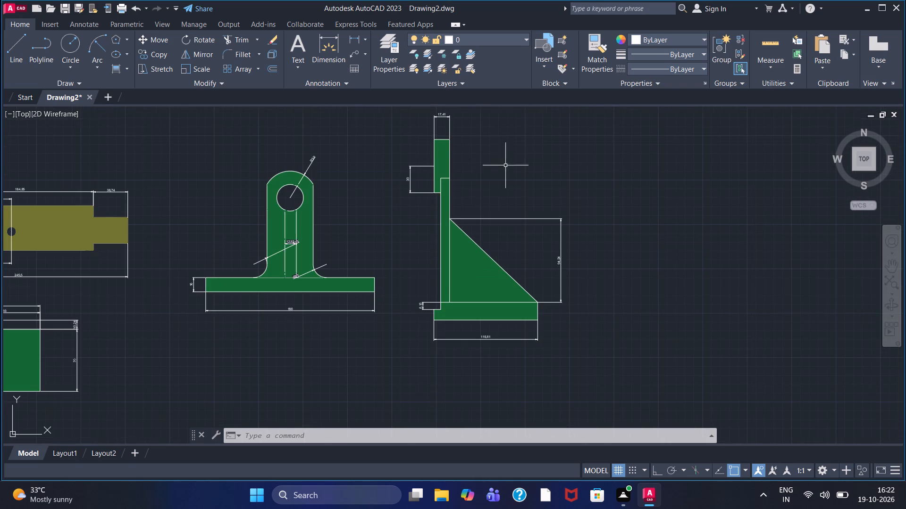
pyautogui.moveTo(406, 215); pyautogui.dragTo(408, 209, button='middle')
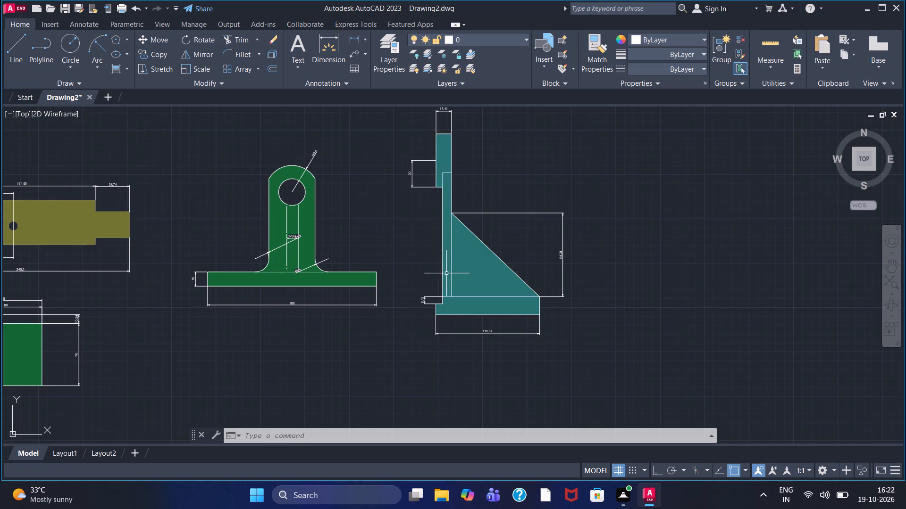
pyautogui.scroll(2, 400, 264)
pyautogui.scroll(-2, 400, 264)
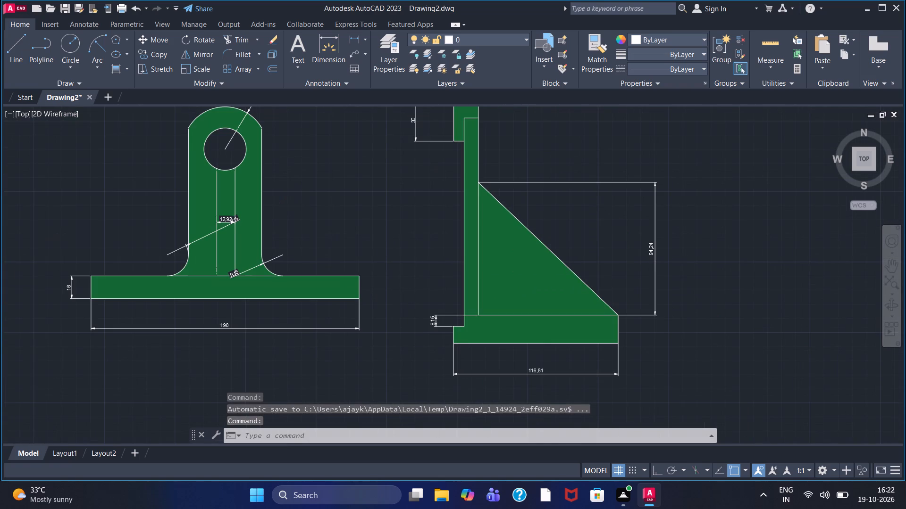
# Examine all the coloured part views together, from the purple plate to the green bracket side view.
pyautogui.scroll(-1, 403, 260)
pyautogui.scroll(1, 404, 256)
pyautogui.scroll(-1, 404, 256)
pyautogui.moveTo(377, 194); pyautogui.dragTo(391, 196, button='middle')
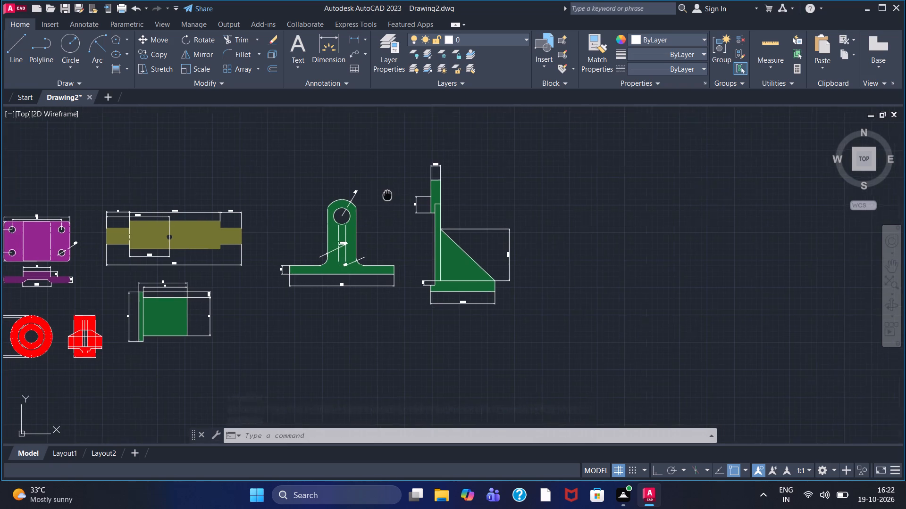
pyautogui.moveTo(391, 196); pyautogui.dragTo(478, 180, button='middle')
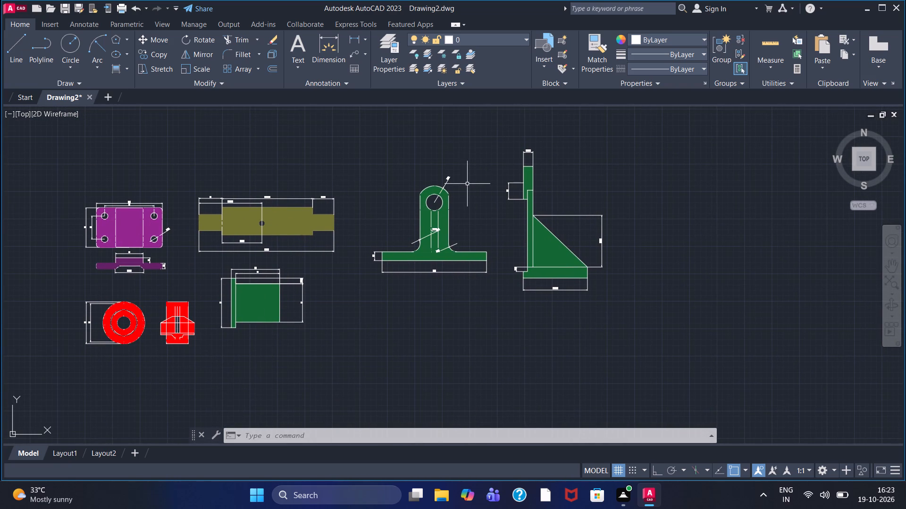
pyautogui.scroll(-1, 470, 182)
pyautogui.scroll(1, 470, 182)
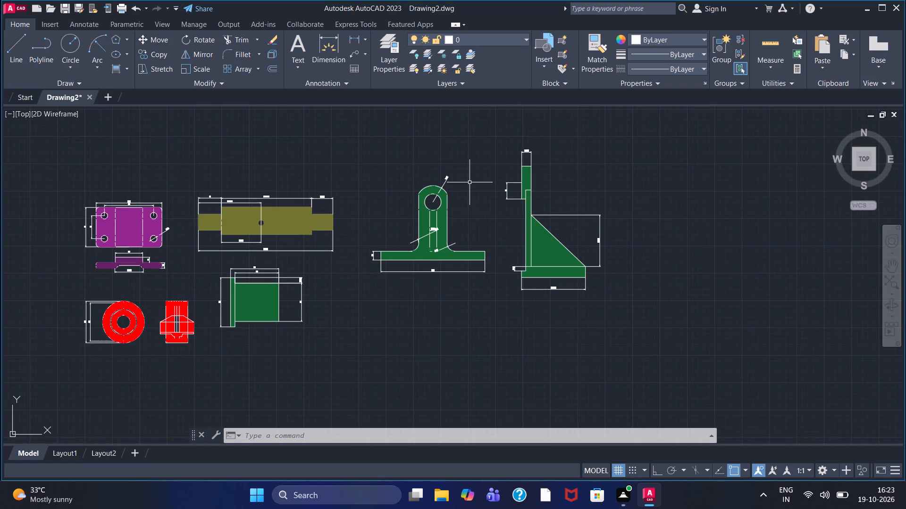
pyautogui.scroll(1, 470, 182)
pyautogui.scroll(-2, 470, 182)
pyautogui.scroll(1, 470, 182)
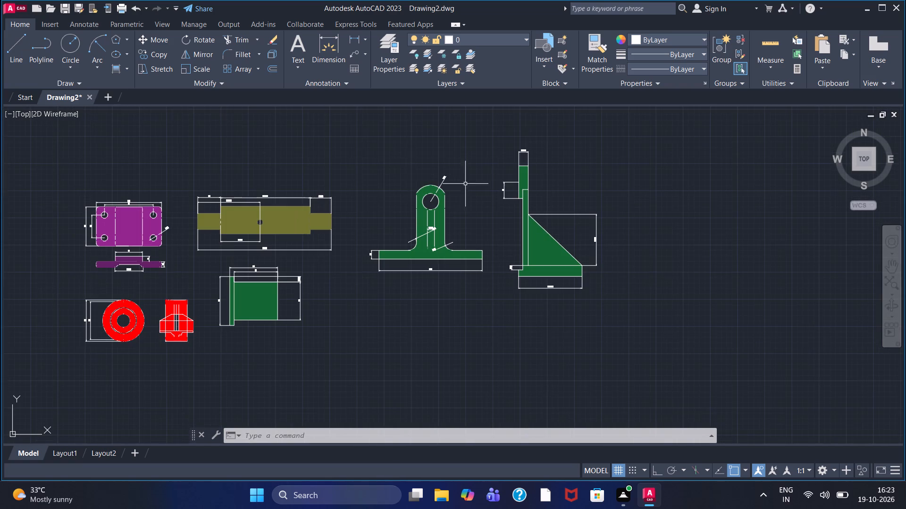
pyautogui.moveTo(340, 148); pyautogui.dragTo(387, 164, button='middle')
pyautogui.scroll(1, 387, 164)
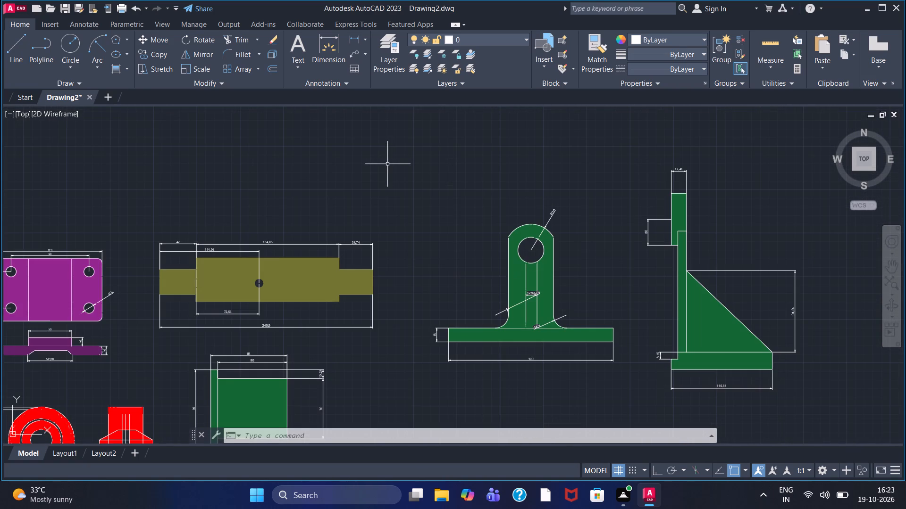
pyautogui.scroll(-1, 387, 164)
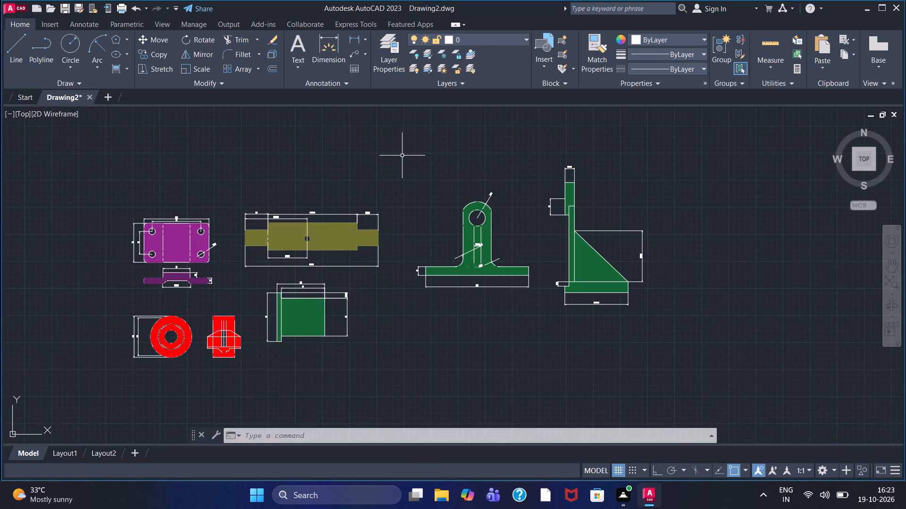
# Save the drawing in the Documents folder as Belt Roller Support Assembly.dwg.
pyautogui.keyDown('ctrl'); pyautogui.click(402, 156); pyautogui.keyUp('ctrl')
pyautogui.hotkey('ctrl', 's')
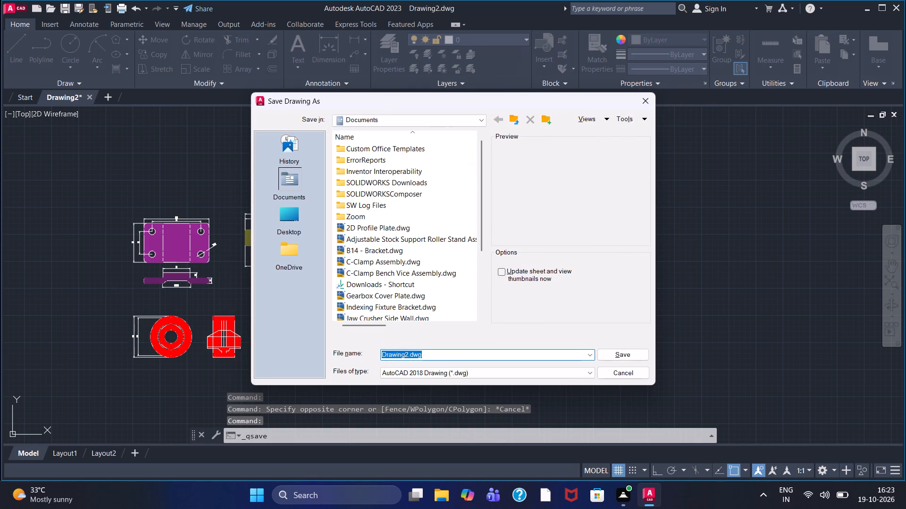
pyautogui.moveTo(407, 353); pyautogui.dragTo(341, 356)
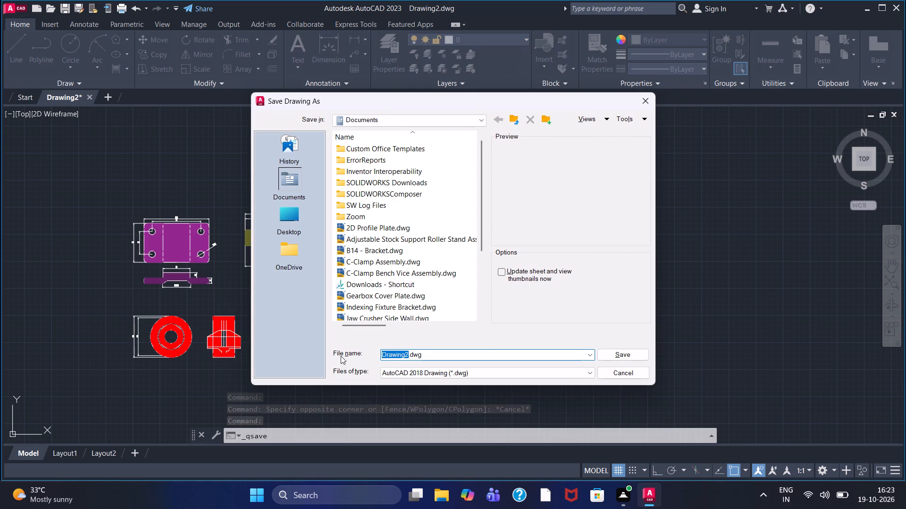
pyautogui.press('BackSpace')
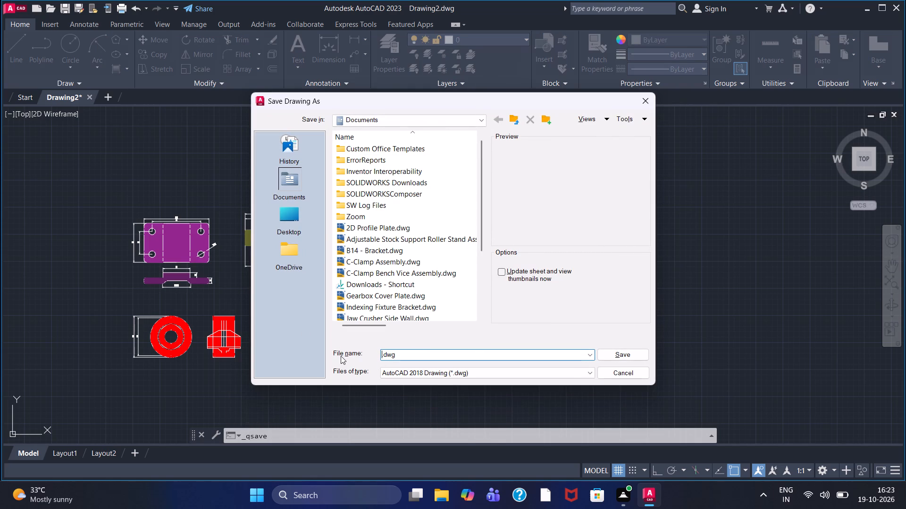
pyautogui.hotkey('ctrl', 'v')
pyautogui.click(617, 350)
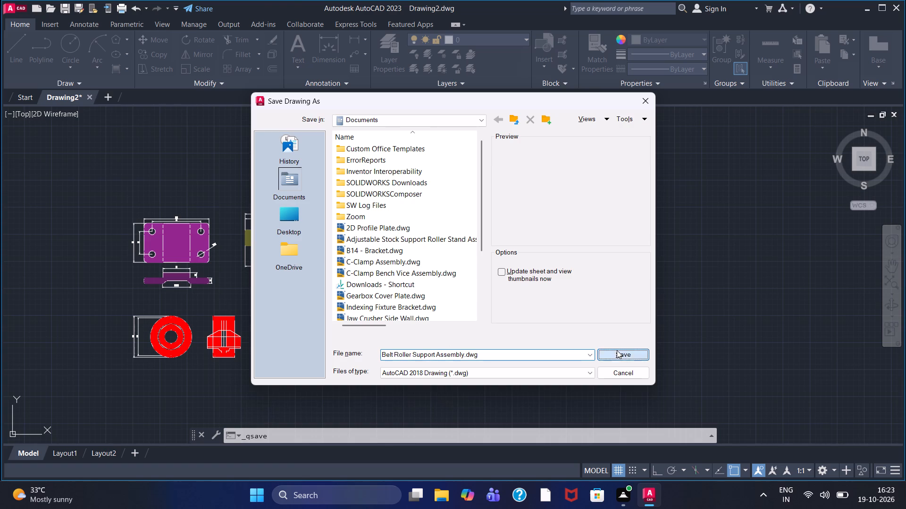